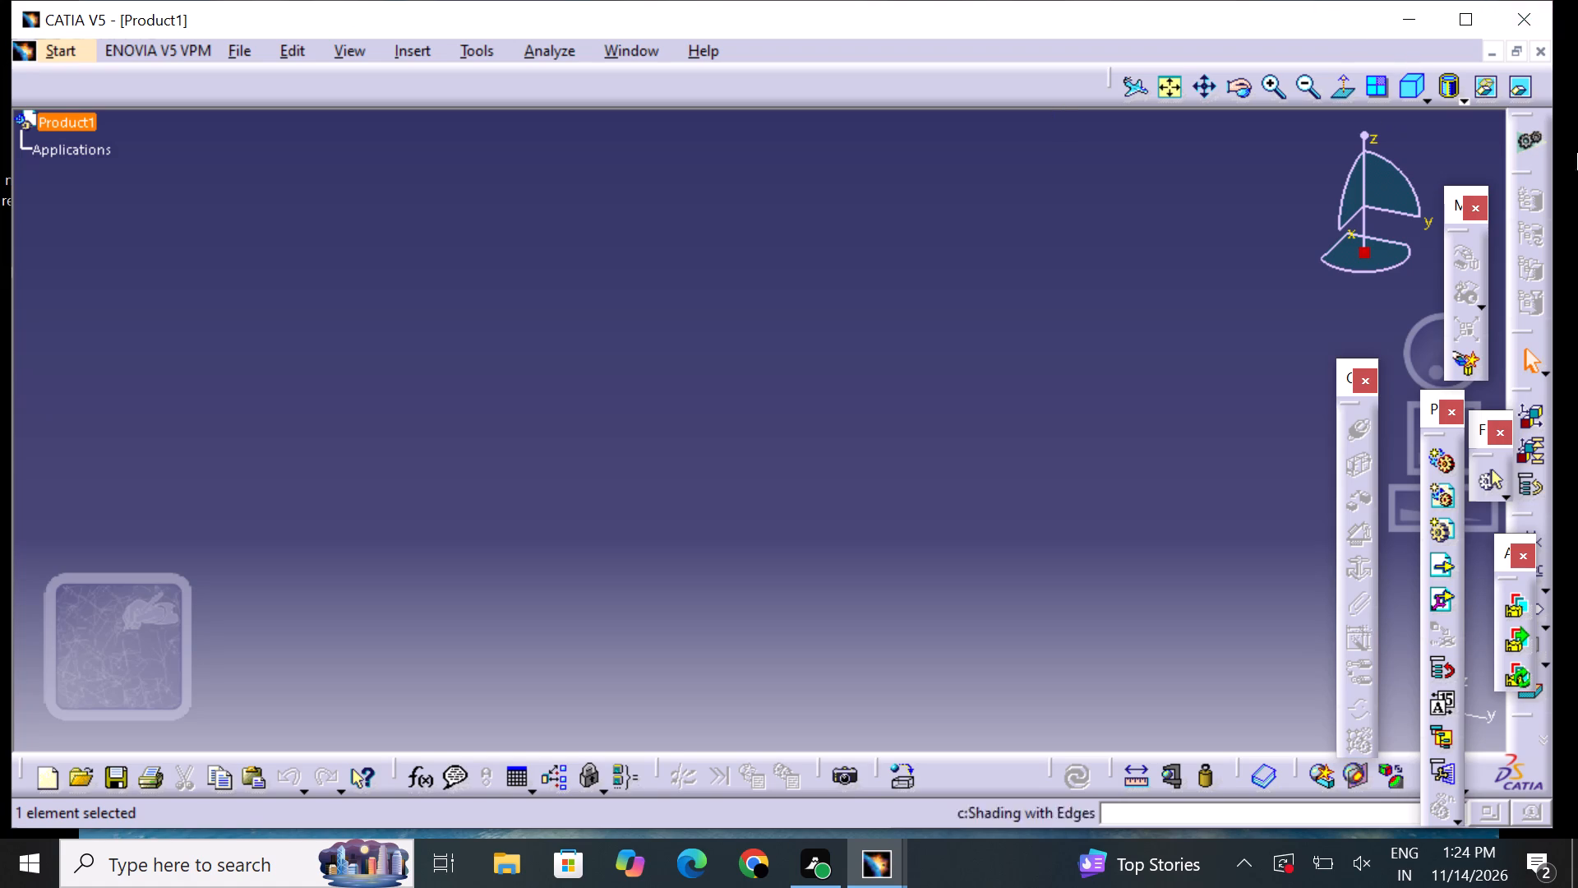
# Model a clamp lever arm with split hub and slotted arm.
# Close the empty Product1 document.
pyautogui.click(1534, 55)
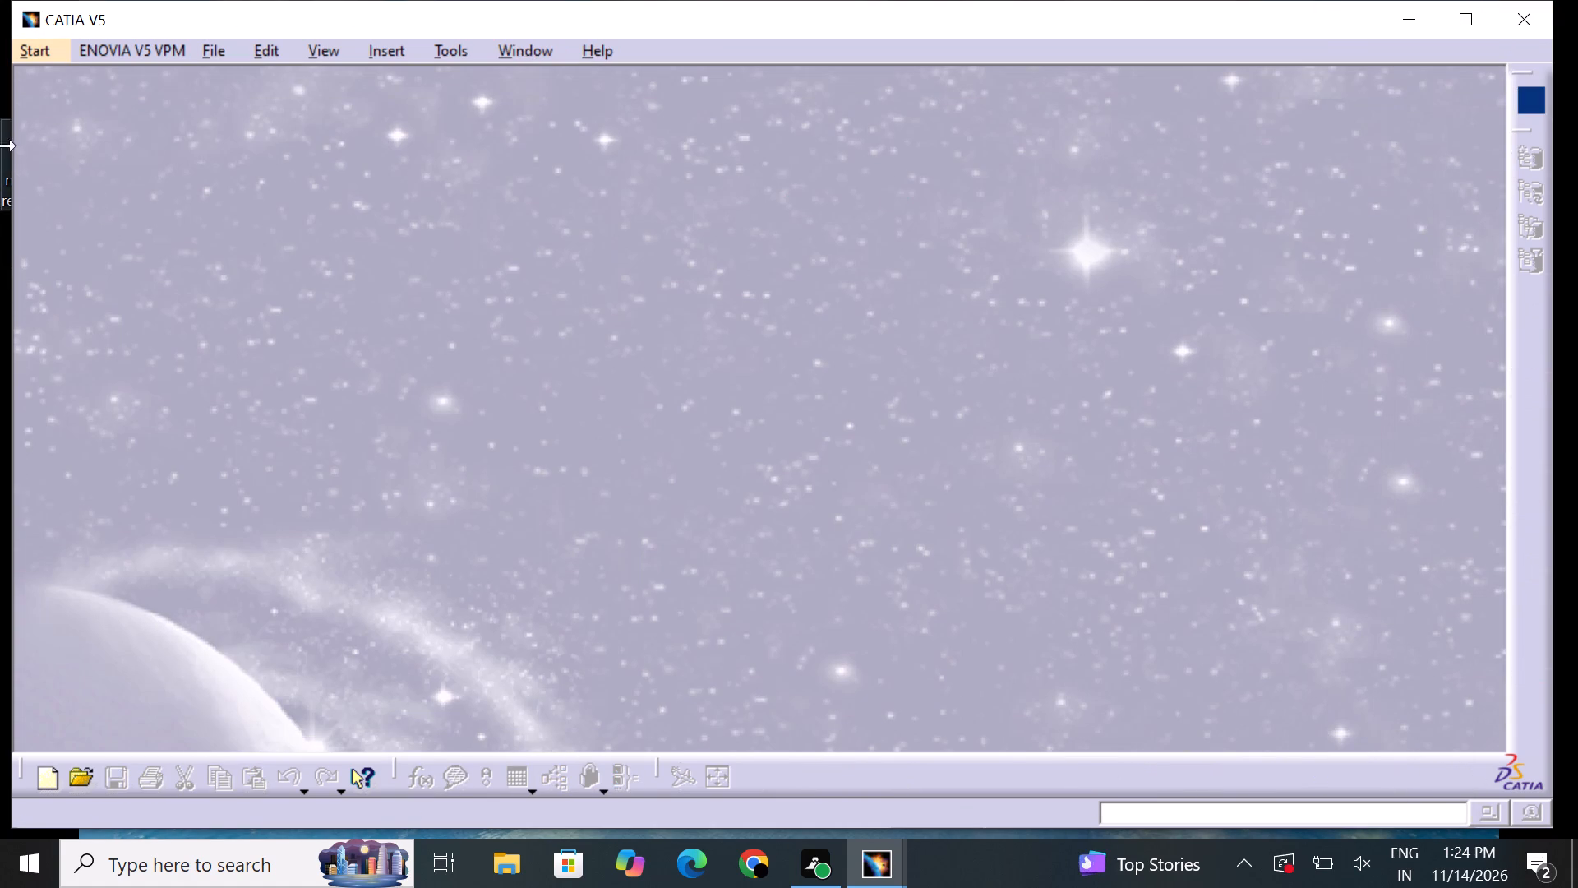
# Create a new Part Design part named Part1 with hybrid design enabled.
pyautogui.click(28, 39)
pyautogui.click(65, 100)
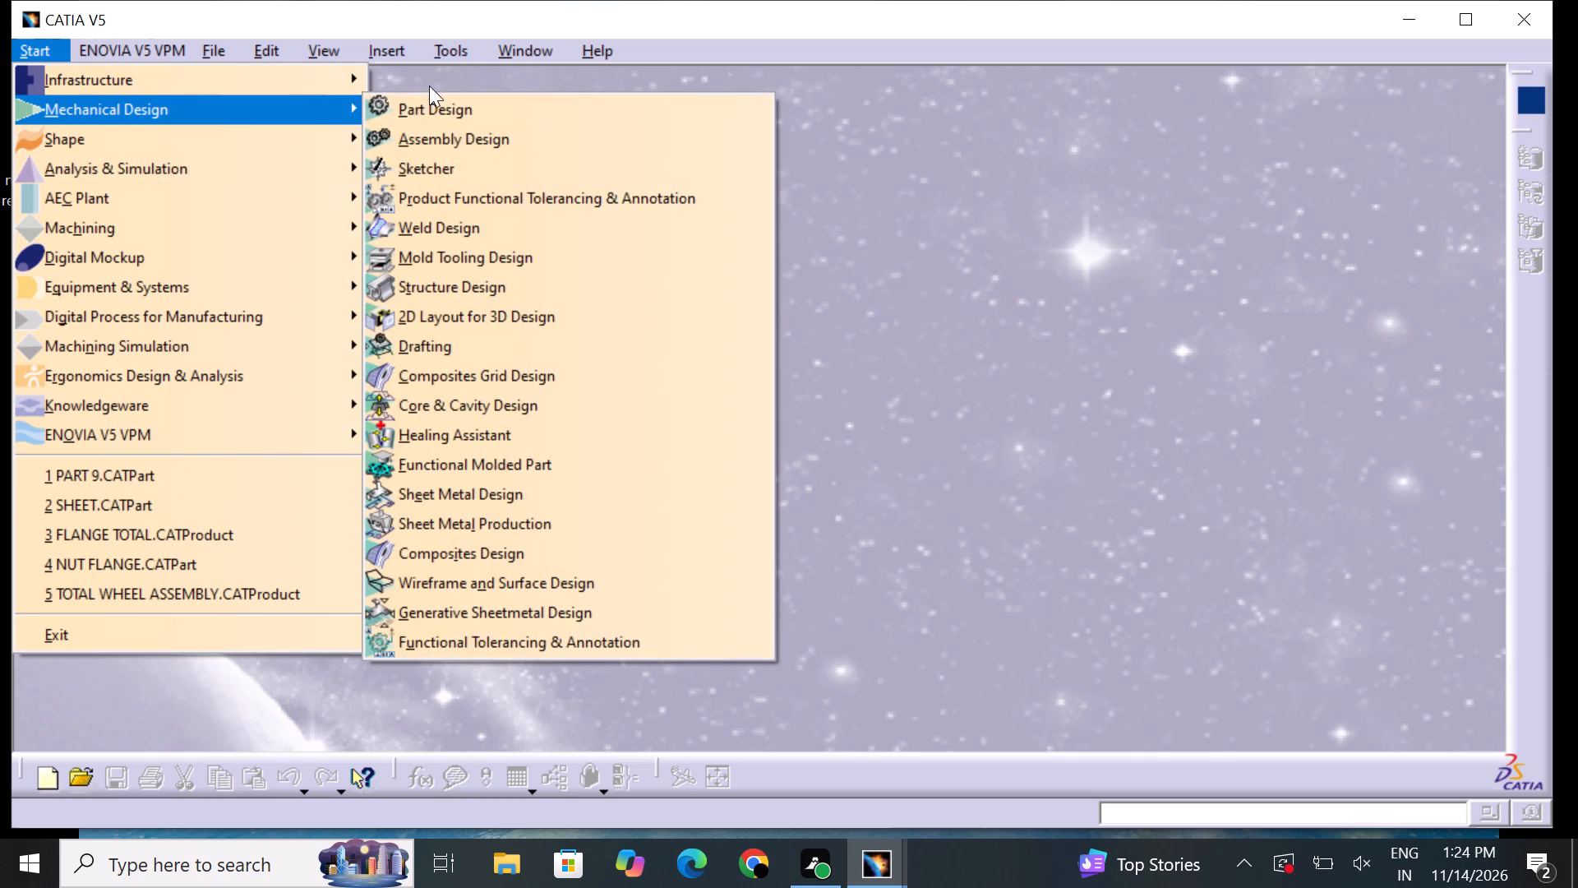
pyautogui.click(451, 113)
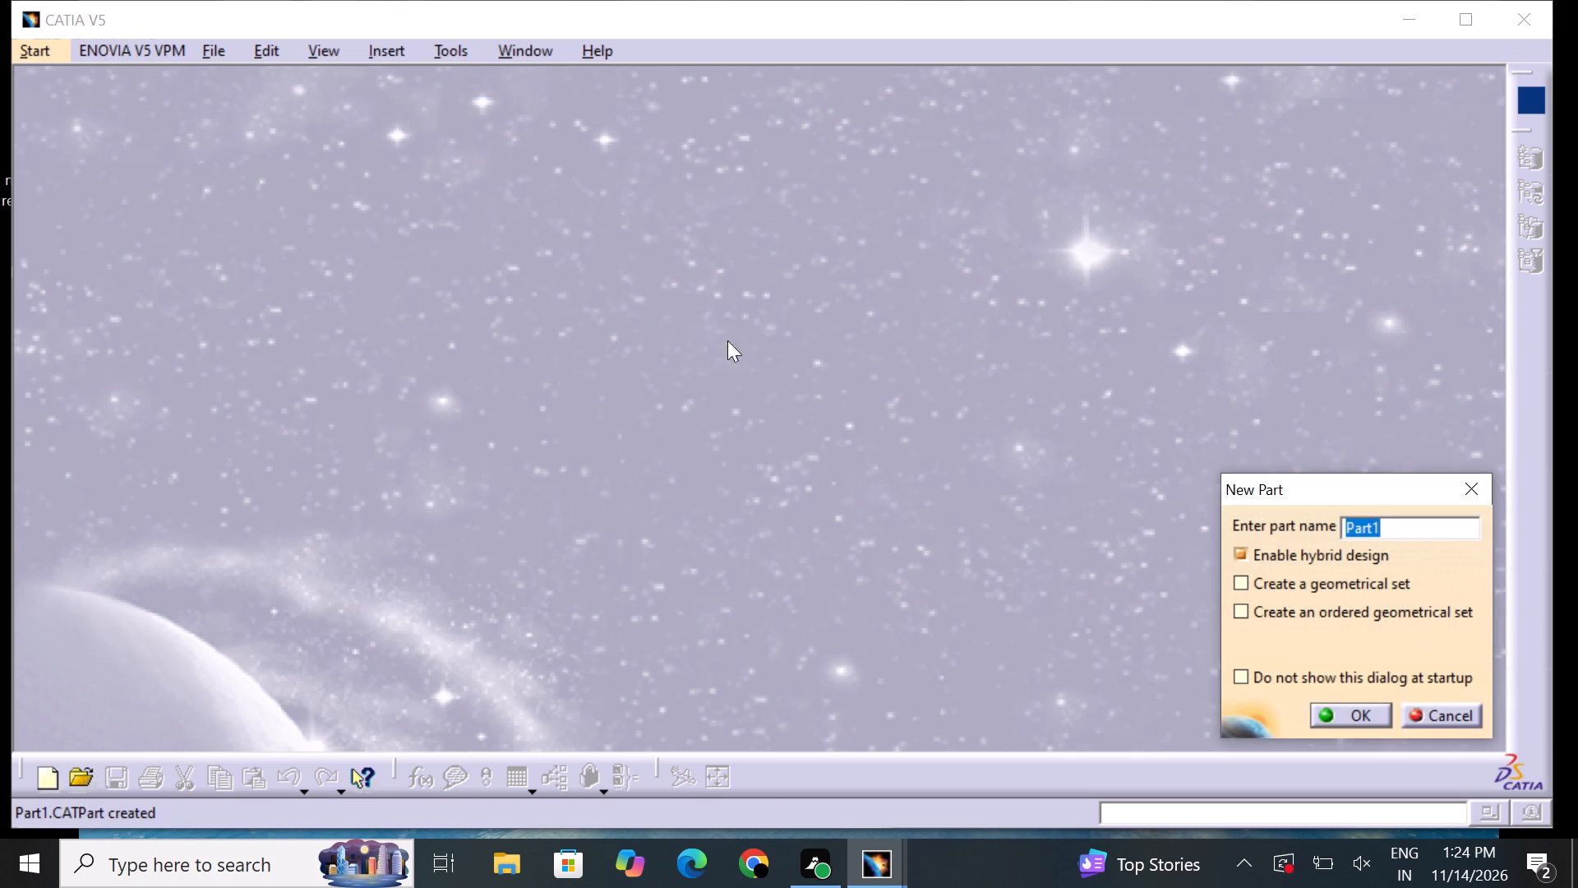
pyautogui.click(1353, 702)
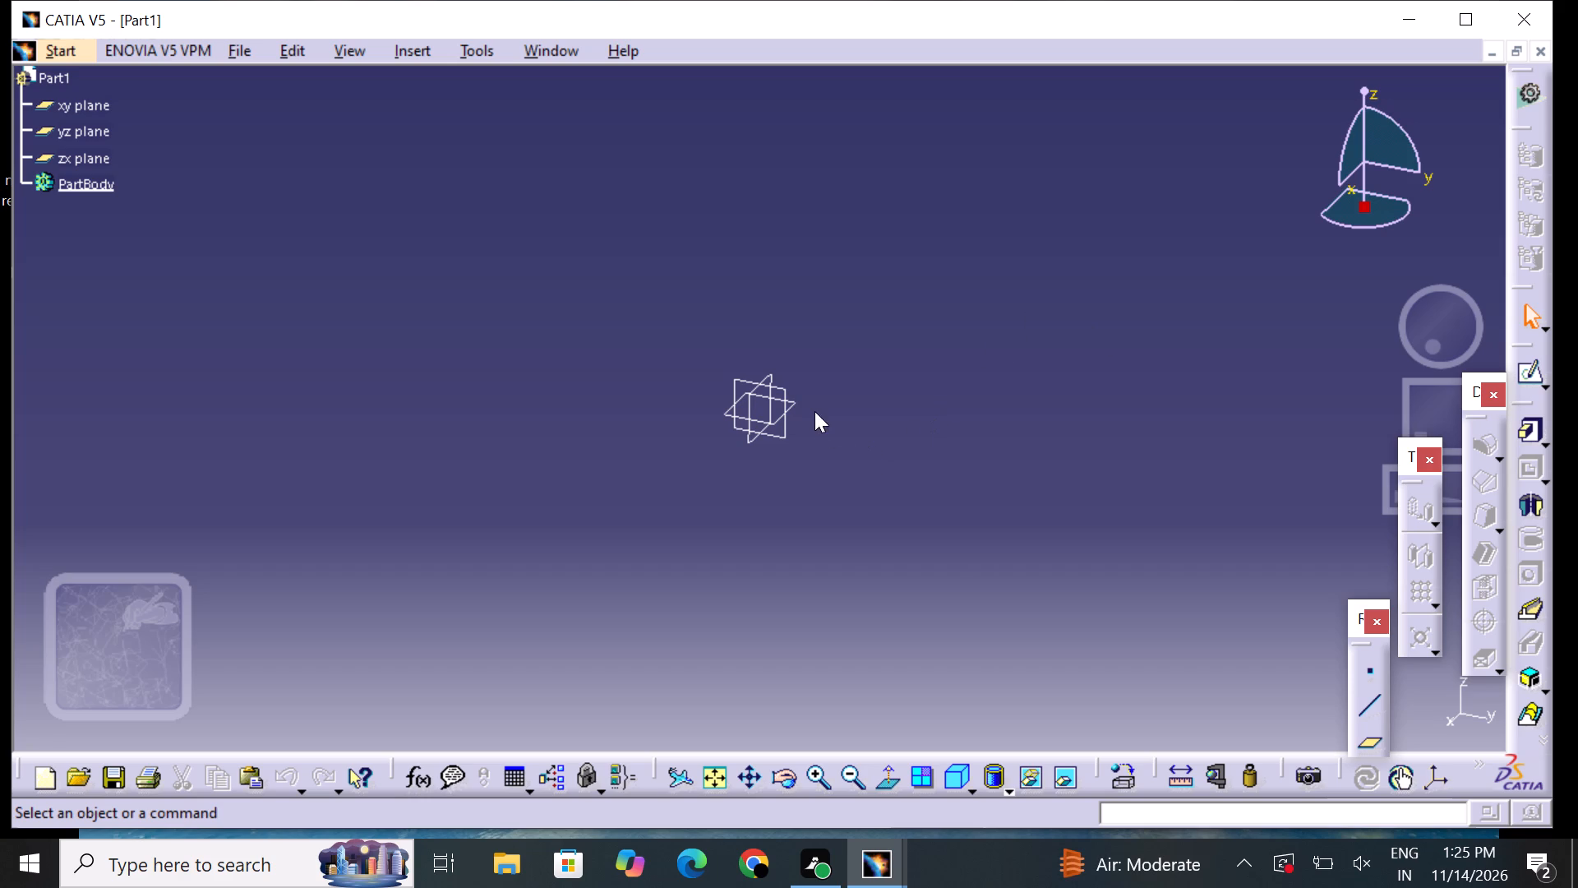
# Open a new sketch on the xy plane.
pyautogui.click(790, 405)
pyautogui.click(793, 405)
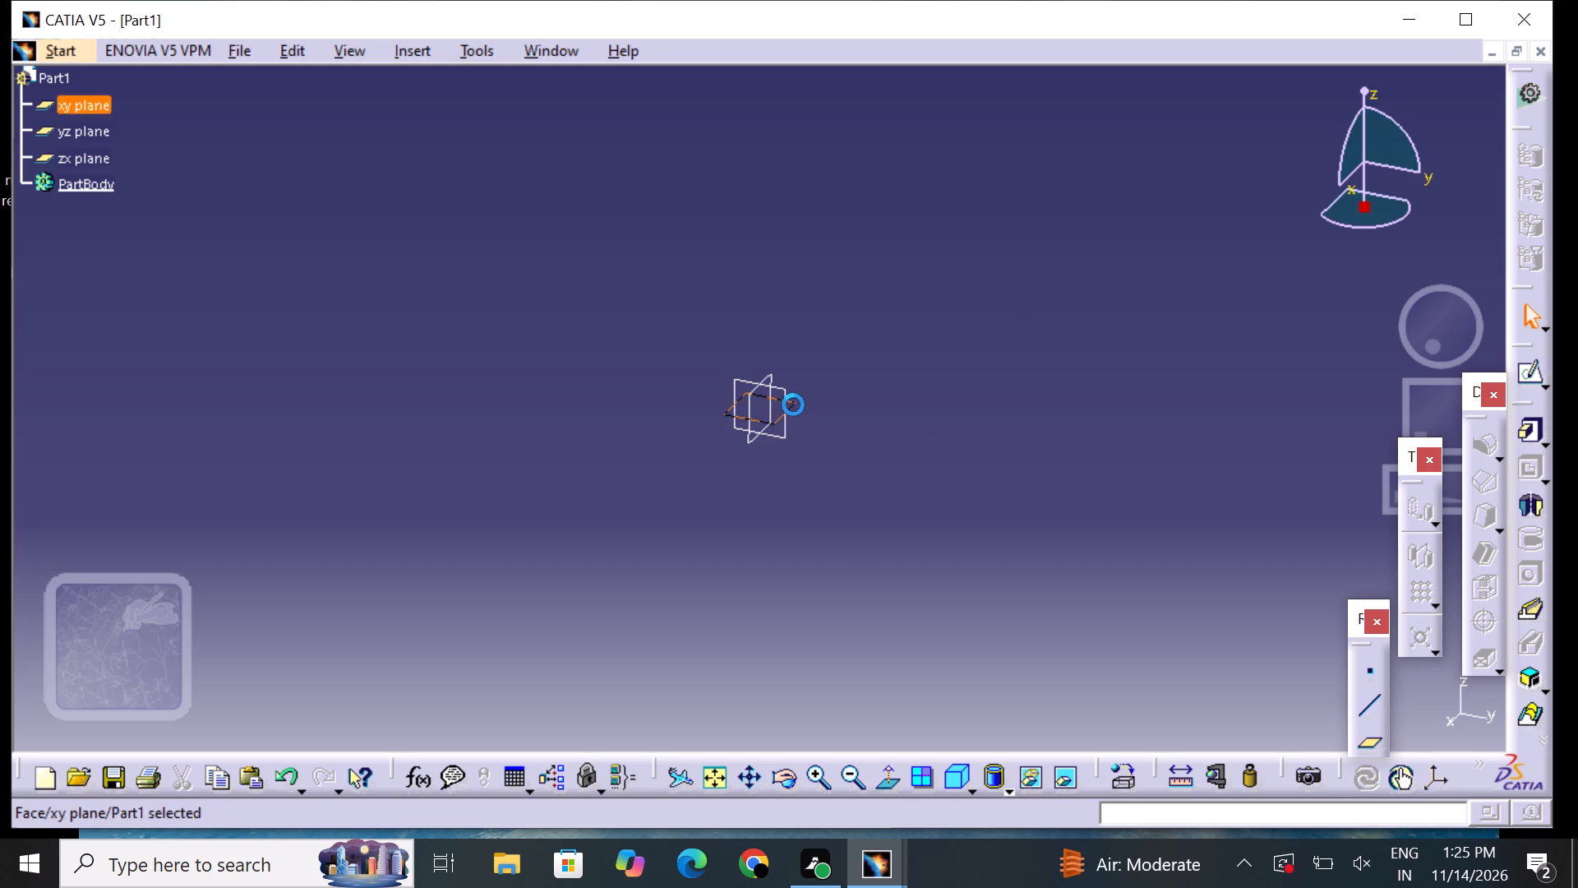
pyautogui.click(1525, 380)
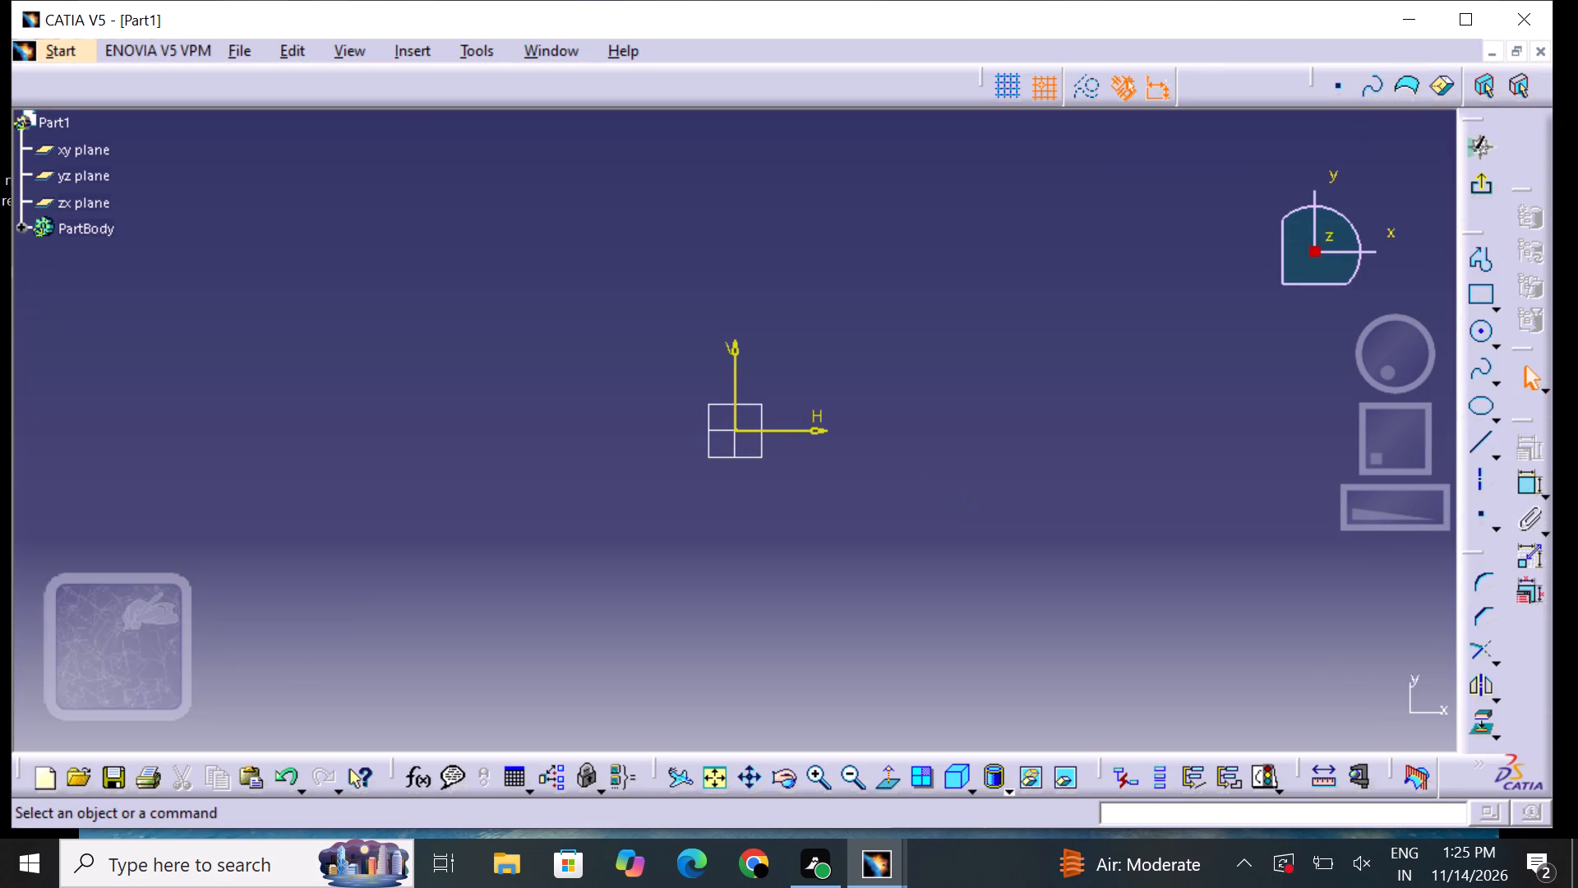
pyautogui.moveTo(926, 472); pyautogui.dragTo(941, 475, button='middle')
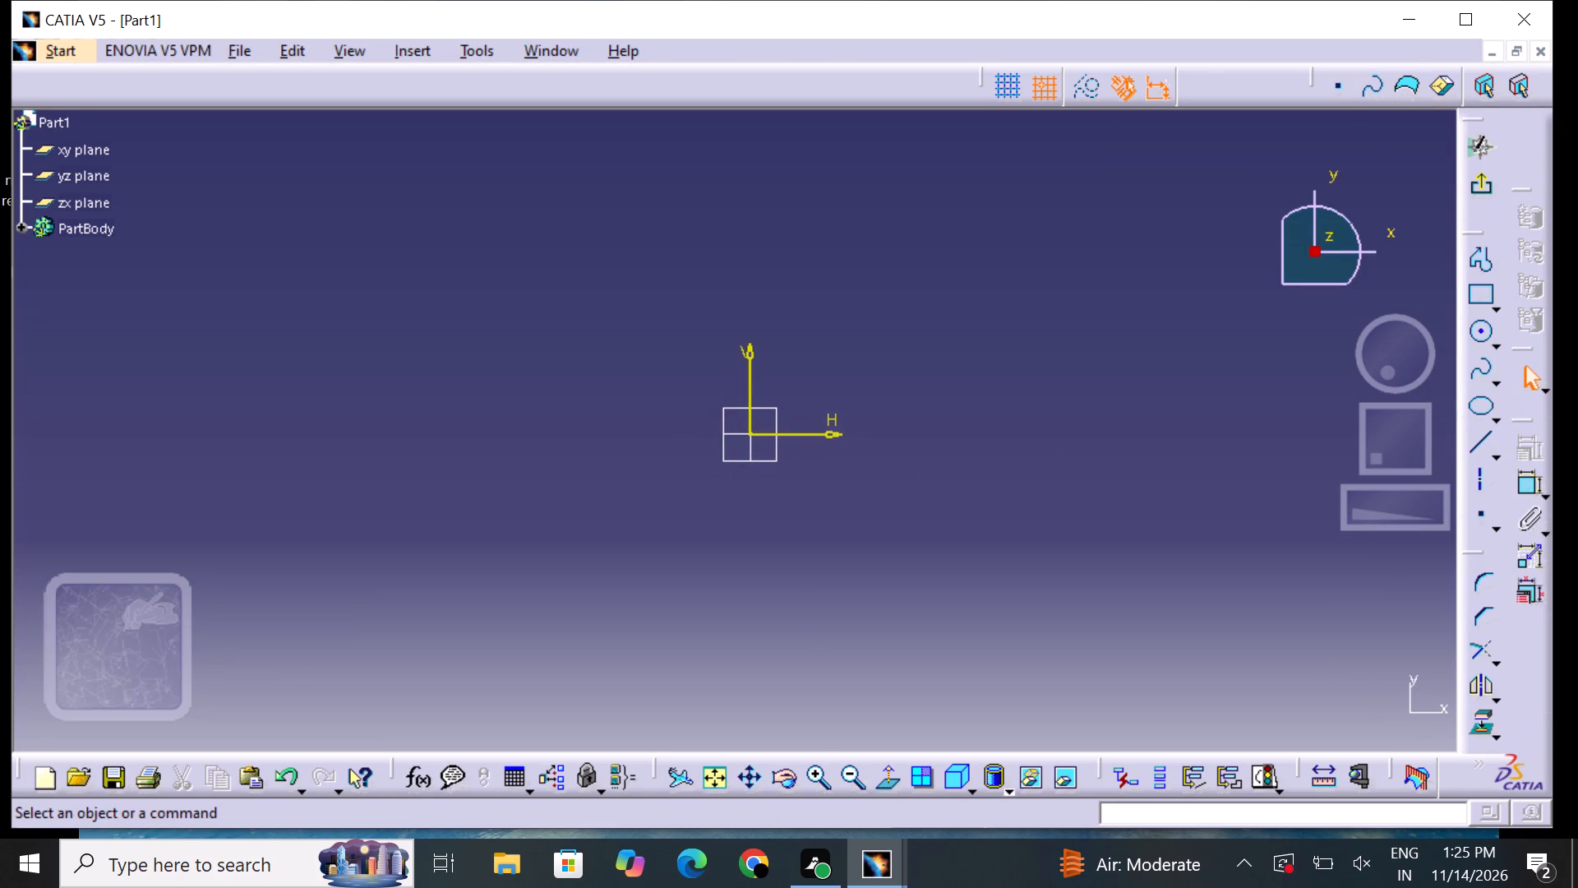
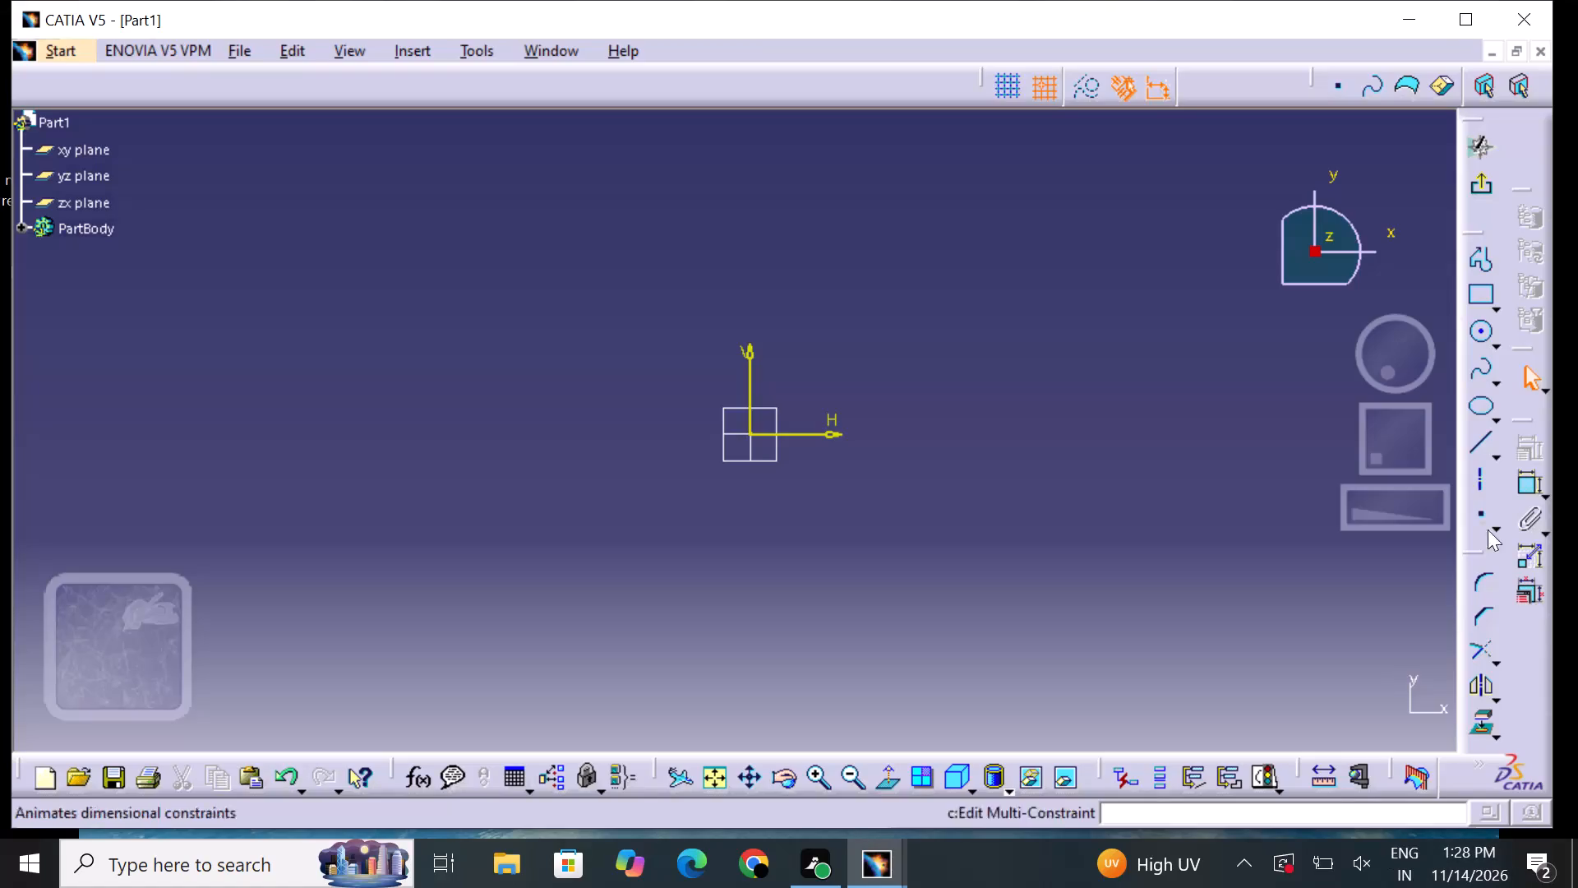
# Sketch two concentric circles centred on the origin, about 89 mm and 57 mm in diameter.
pyautogui.click(1469, 325)
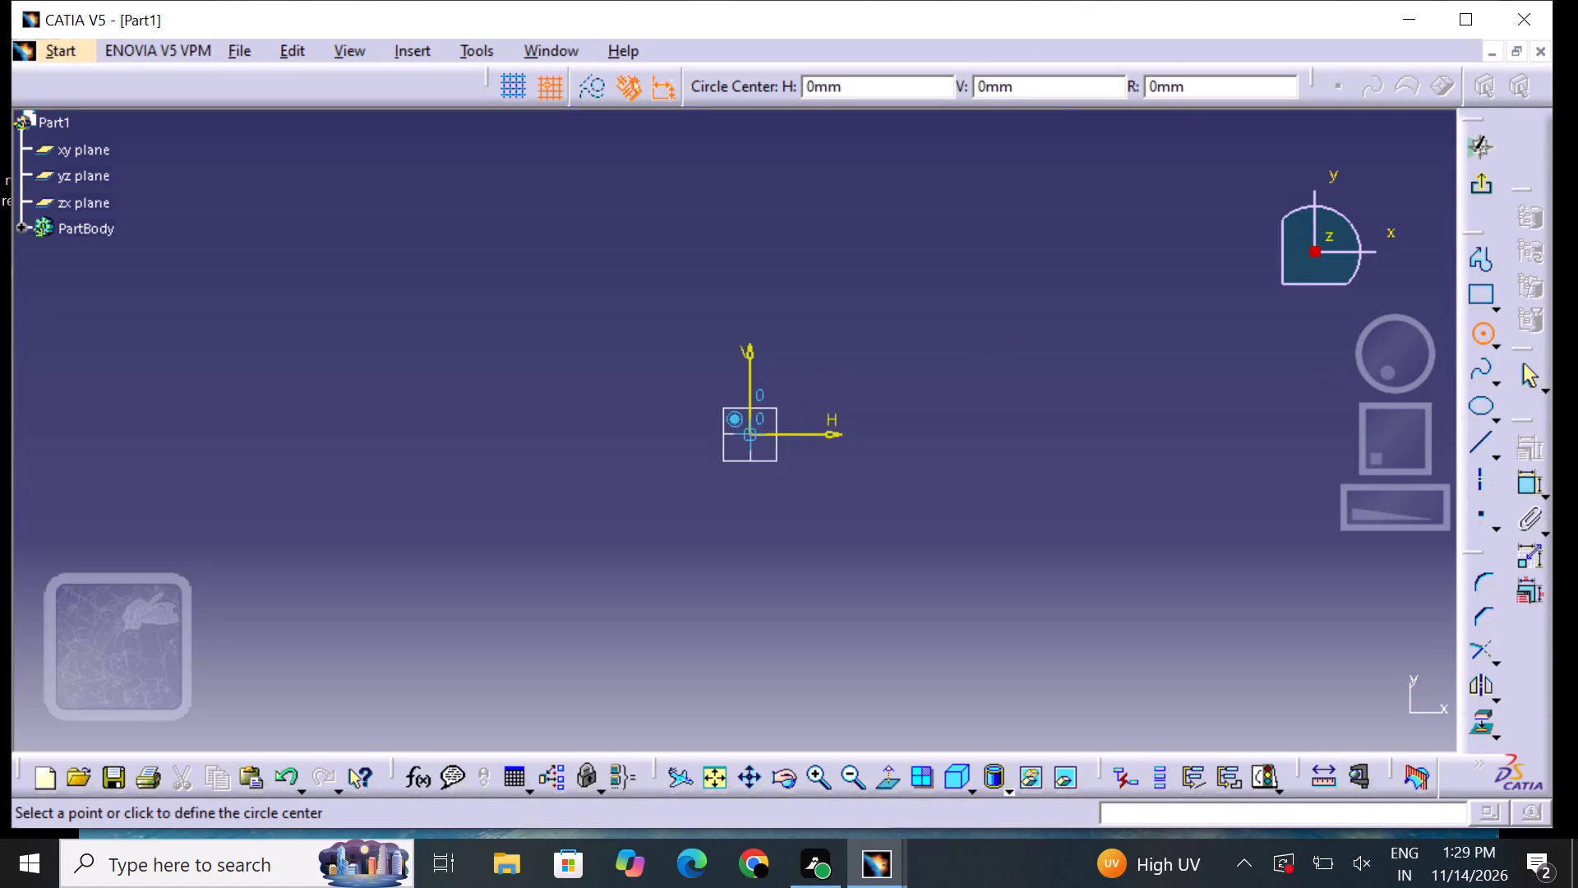
pyautogui.moveTo(745, 445); pyautogui.dragTo(756, 442)
pyautogui.click(847, 377)
pyautogui.click(1029, 412)
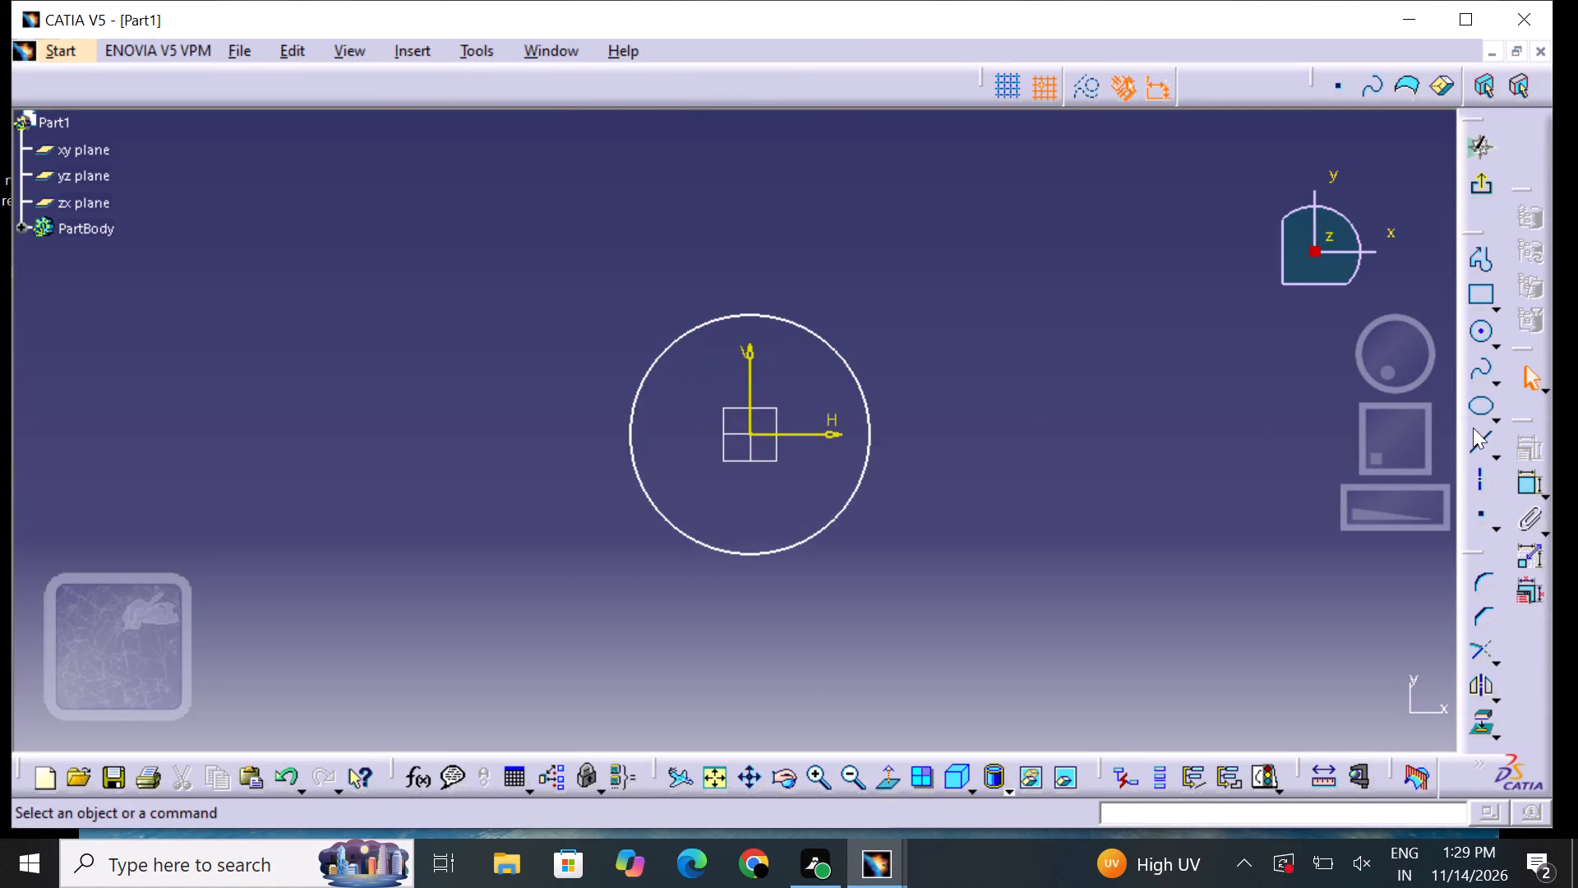
pyautogui.click(1474, 330)
pyautogui.click(756, 438)
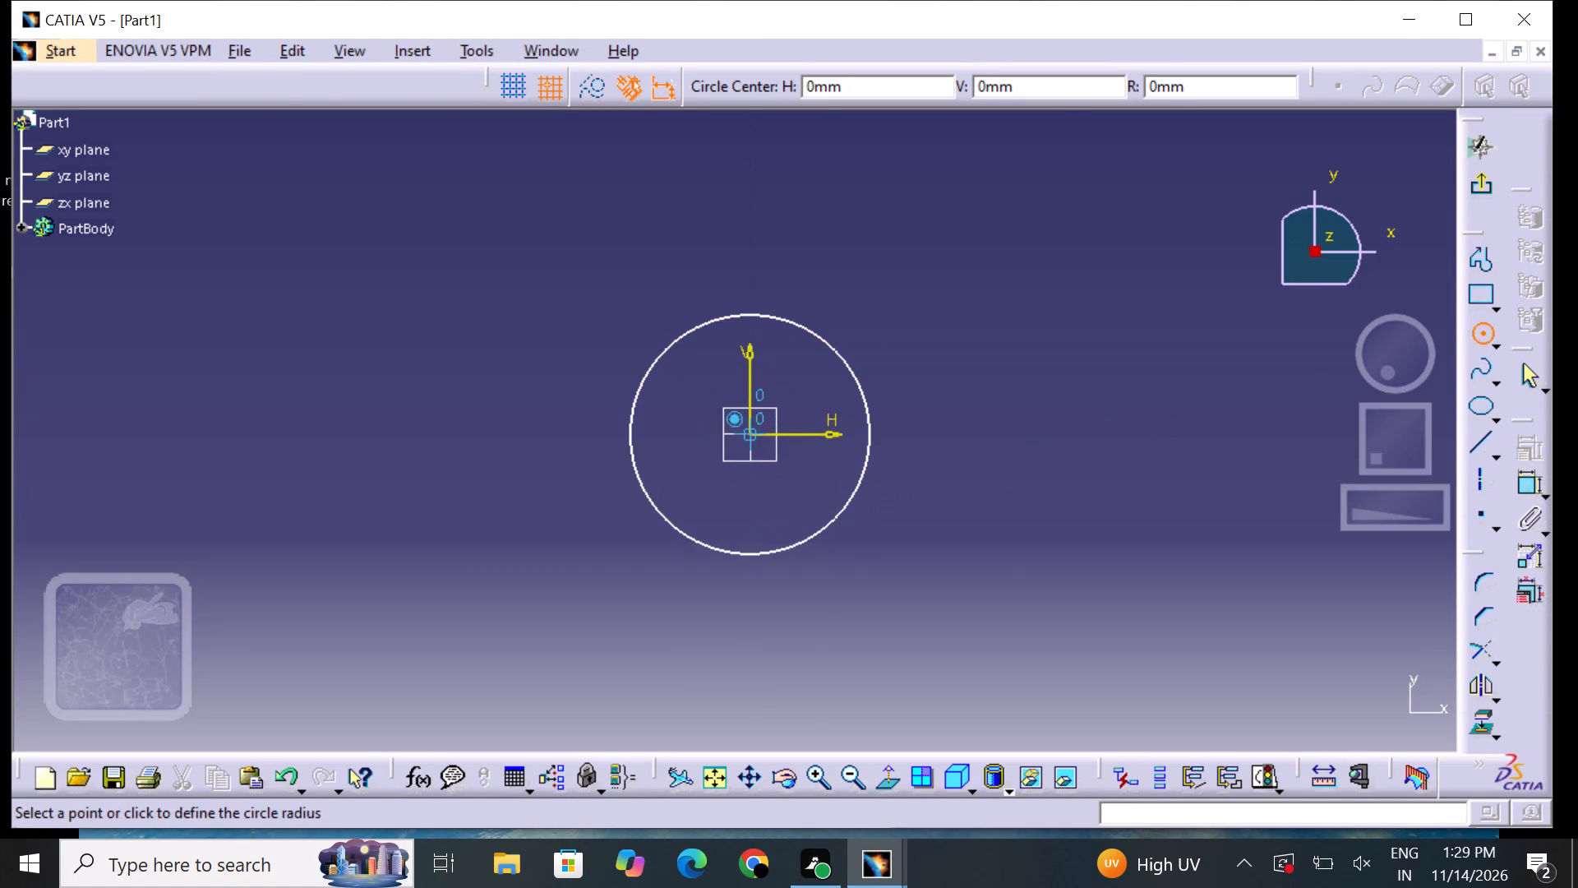
pyautogui.click(810, 482)
pyautogui.click(1082, 496)
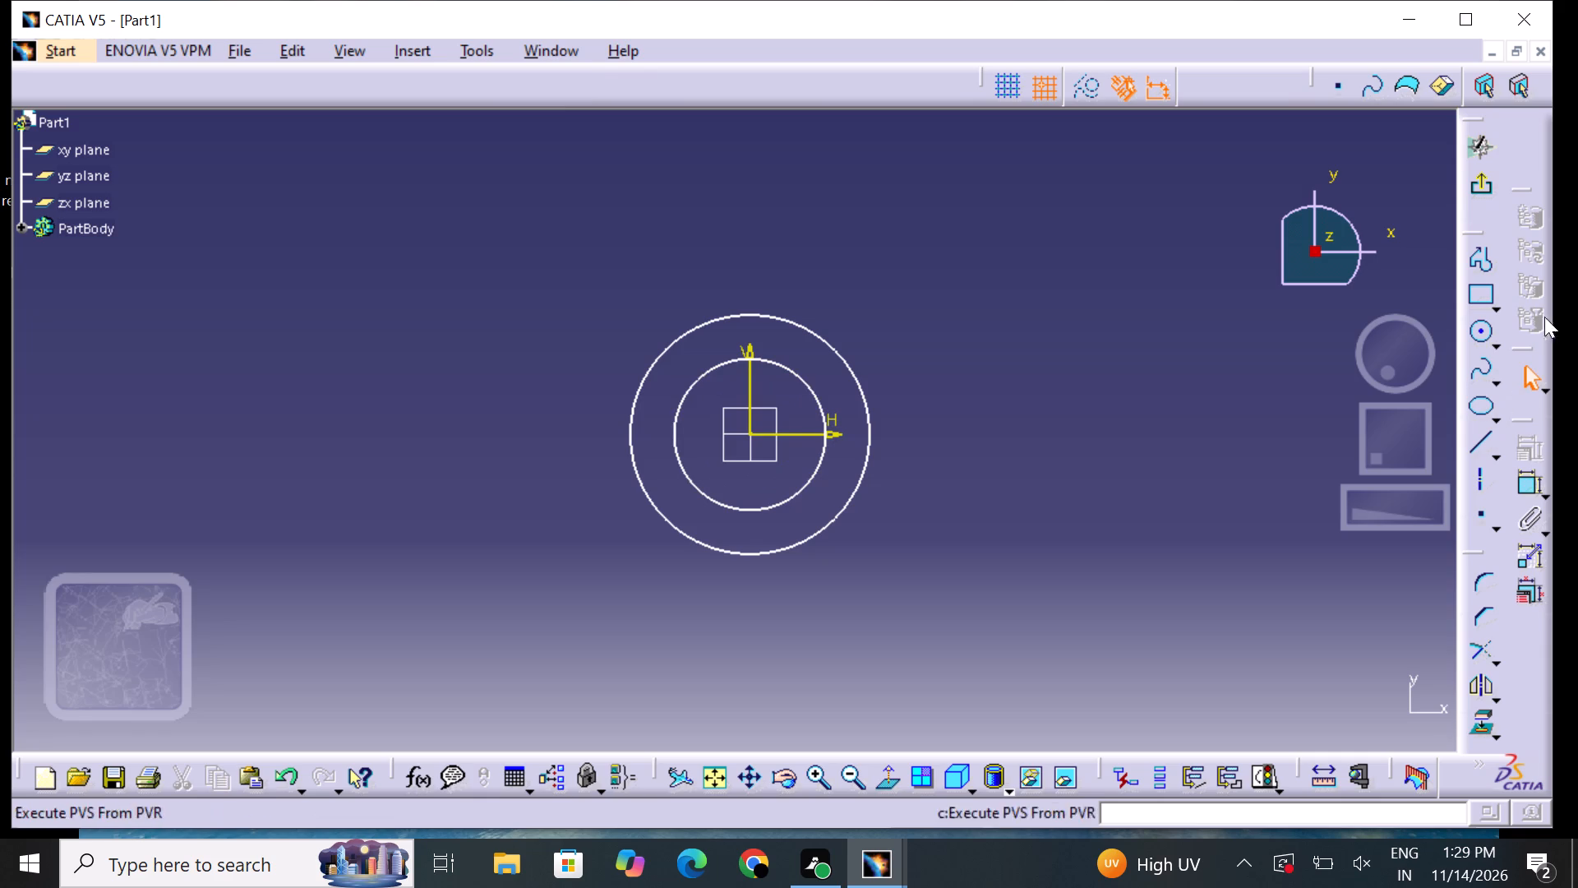
# Dimension the inner circle's diameter and set it to 28 mm.
pyautogui.click(1523, 493)
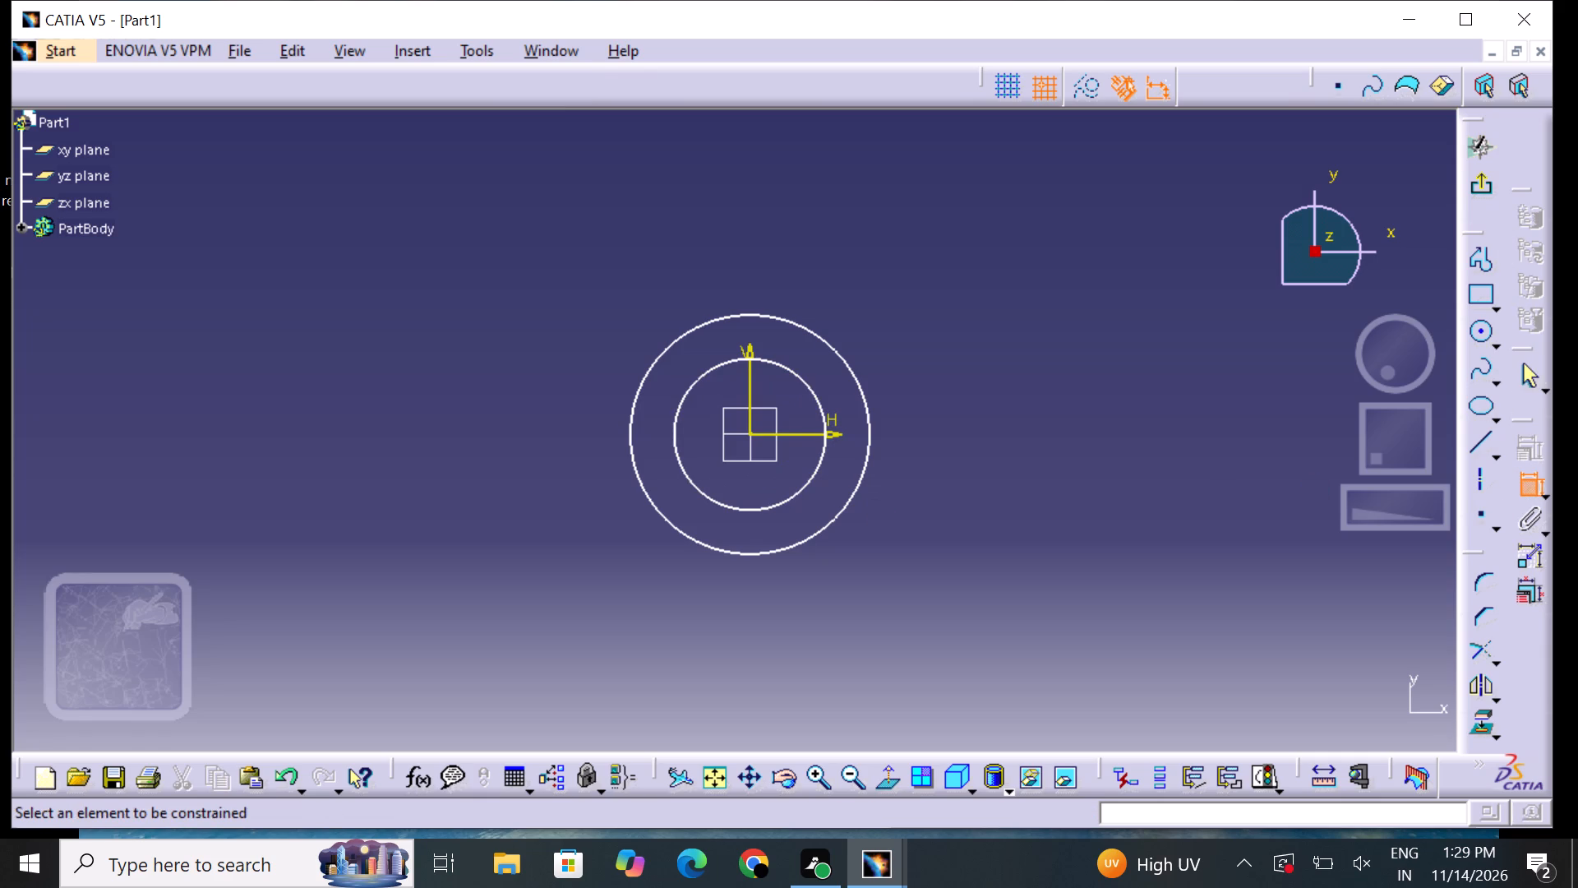
pyautogui.click(819, 466)
pyautogui.click(950, 335)
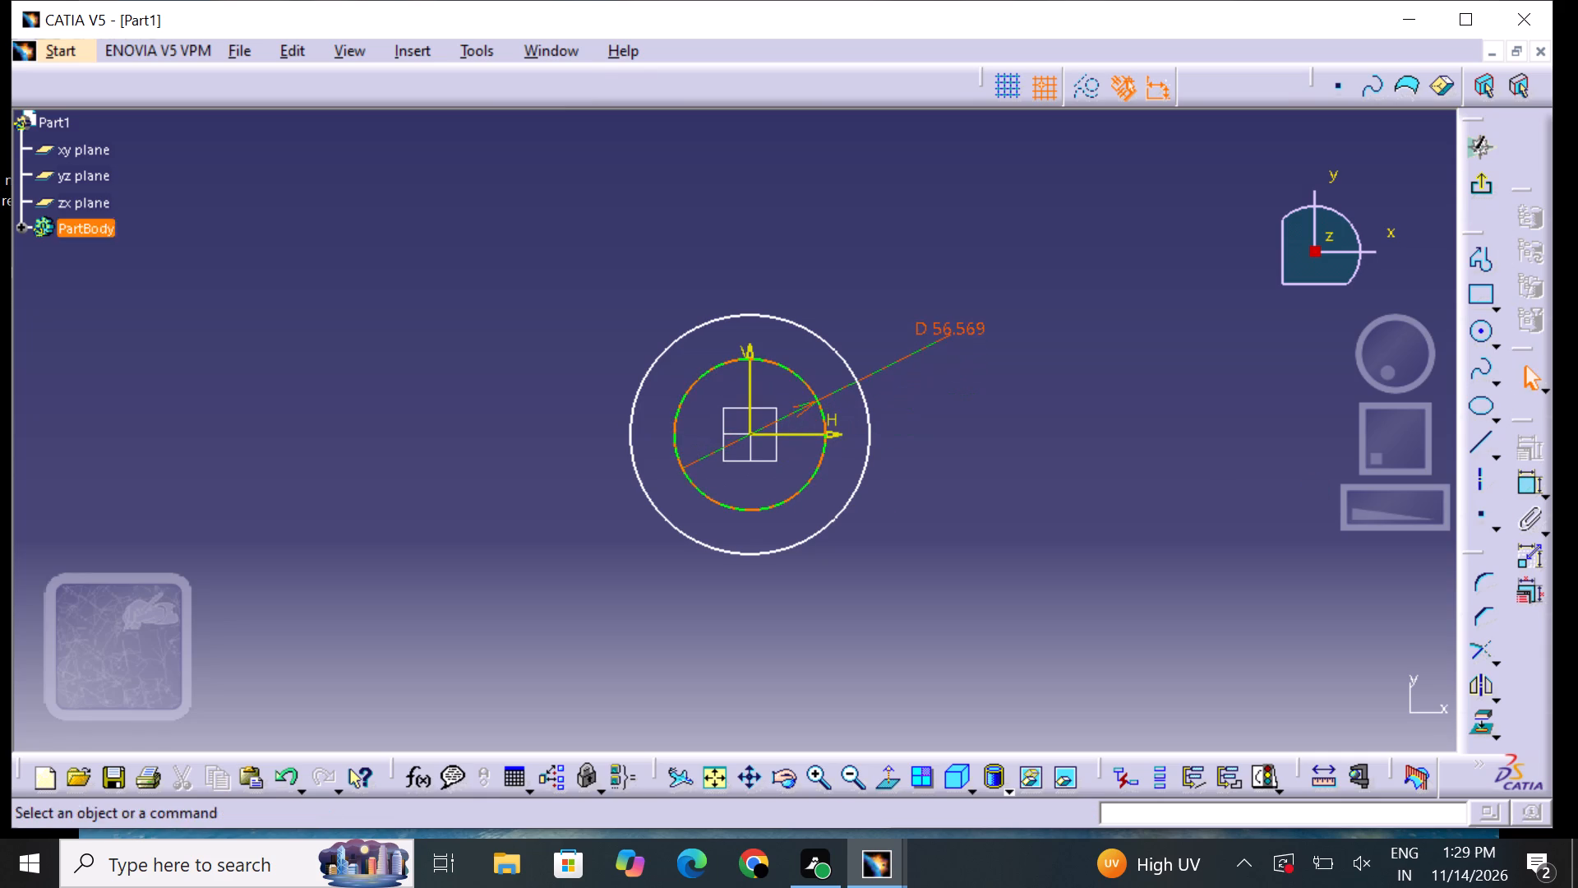
pyautogui.doubleClick(958, 331)
pyautogui.press('BackSpace')
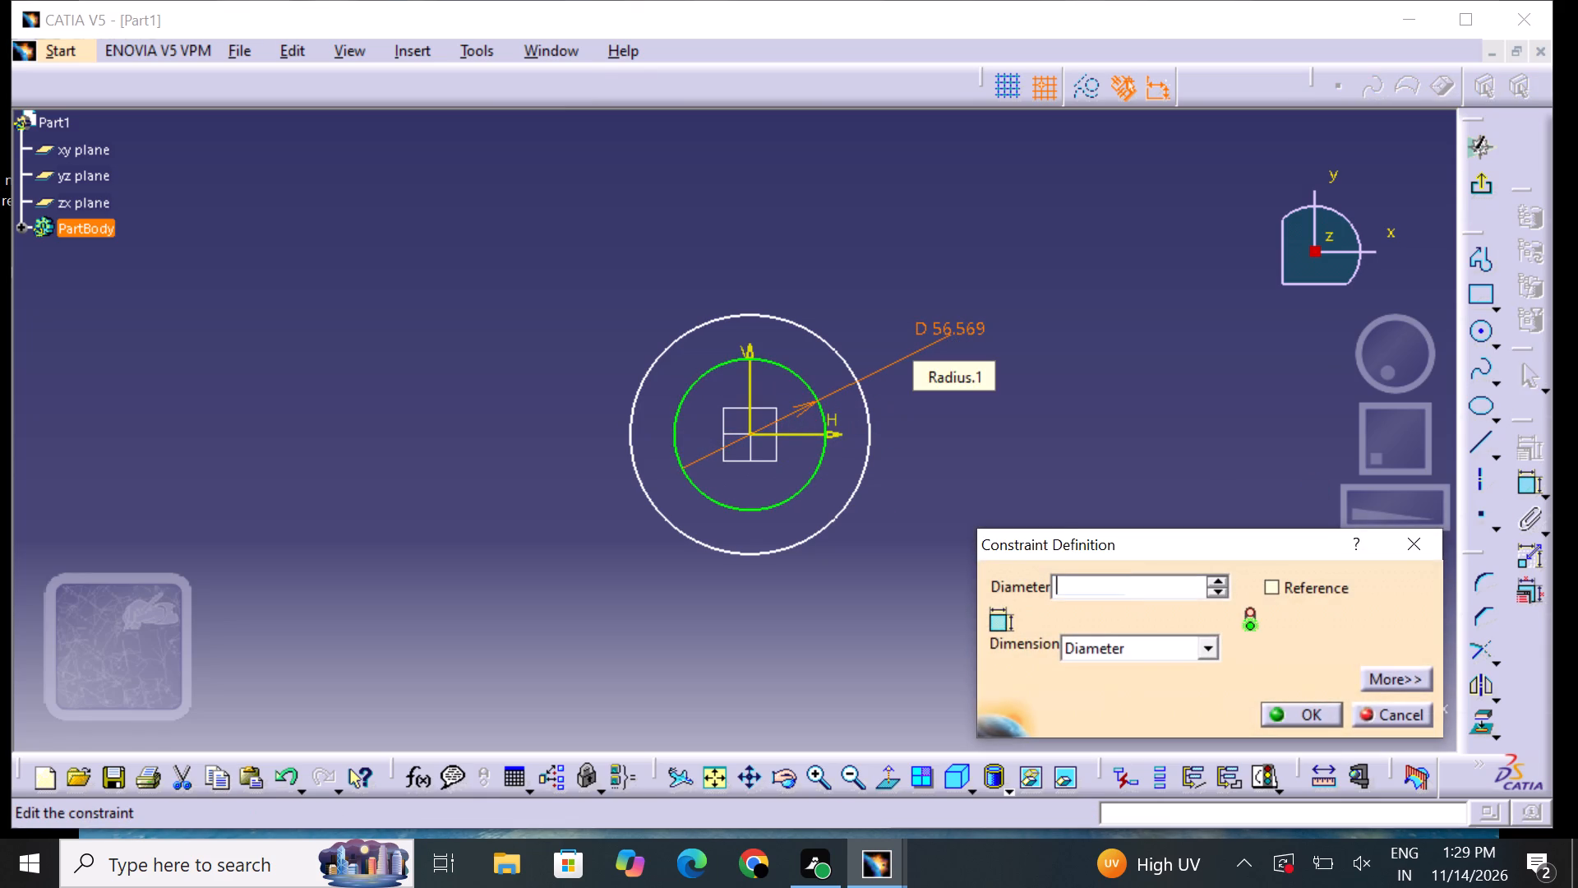
pyautogui.write('28')
pyautogui.press('Return')
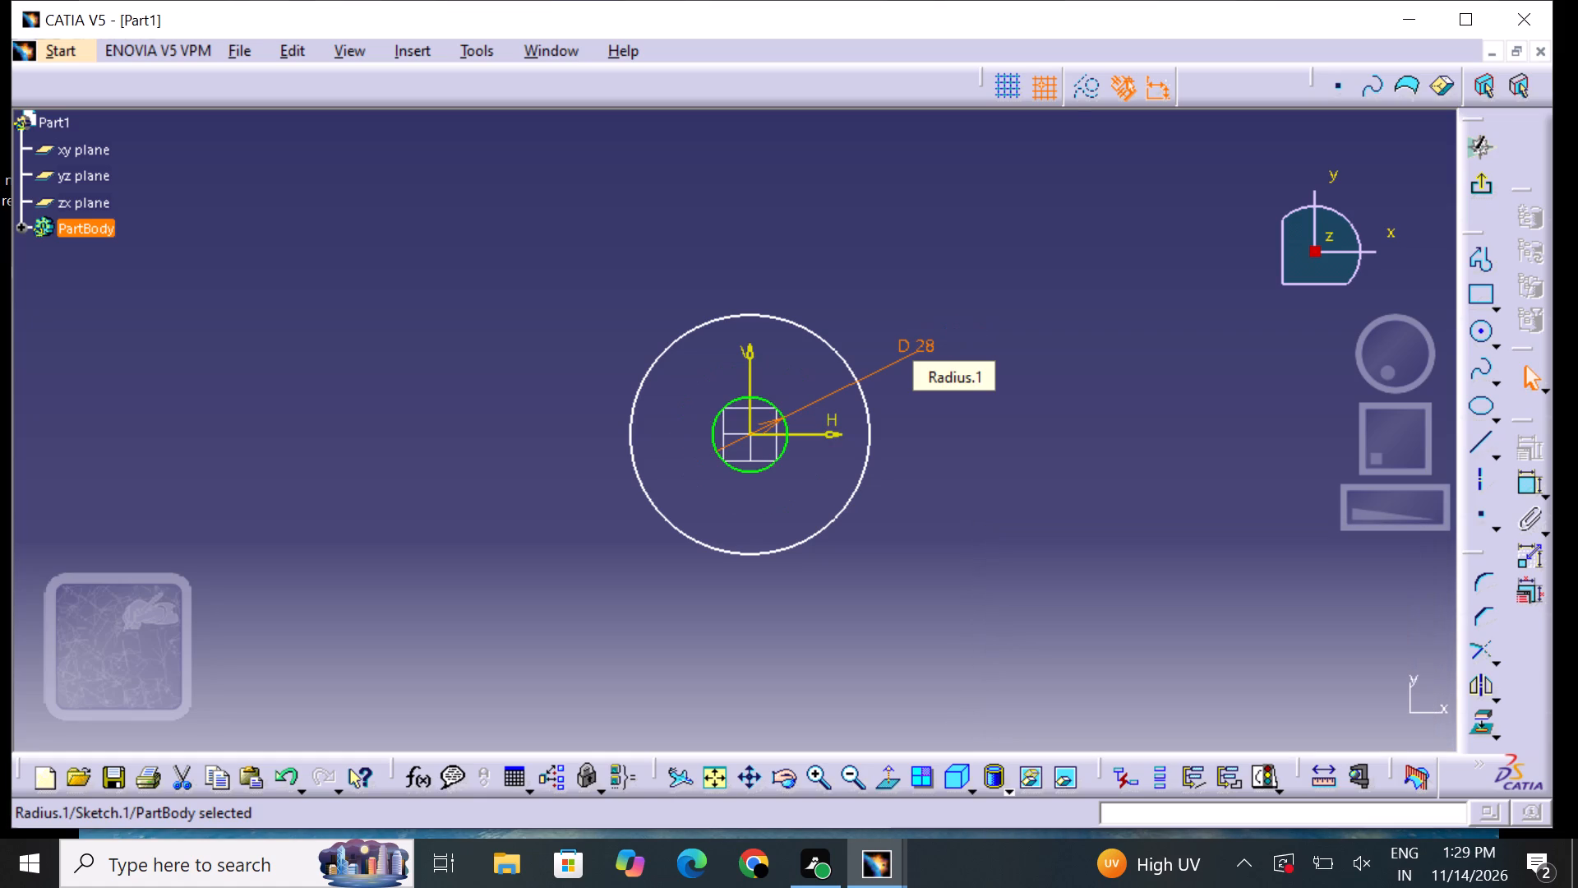
pyautogui.click(1035, 457)
# Dimension the outer circle's diameter and set it to 60 mm.
pyautogui.click(1529, 479)
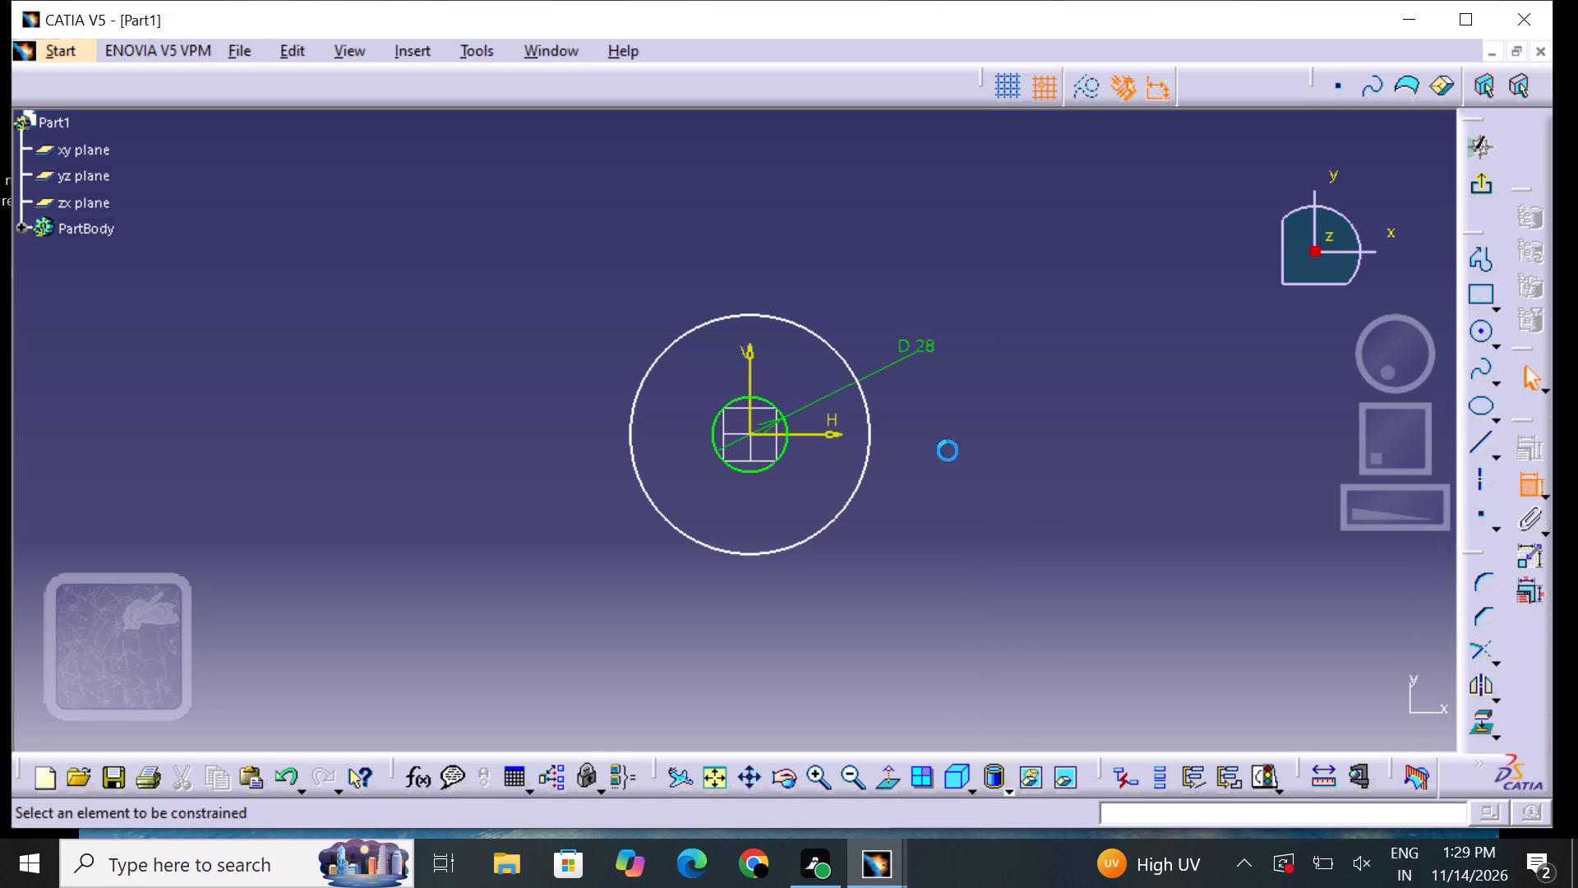
pyautogui.click(867, 409)
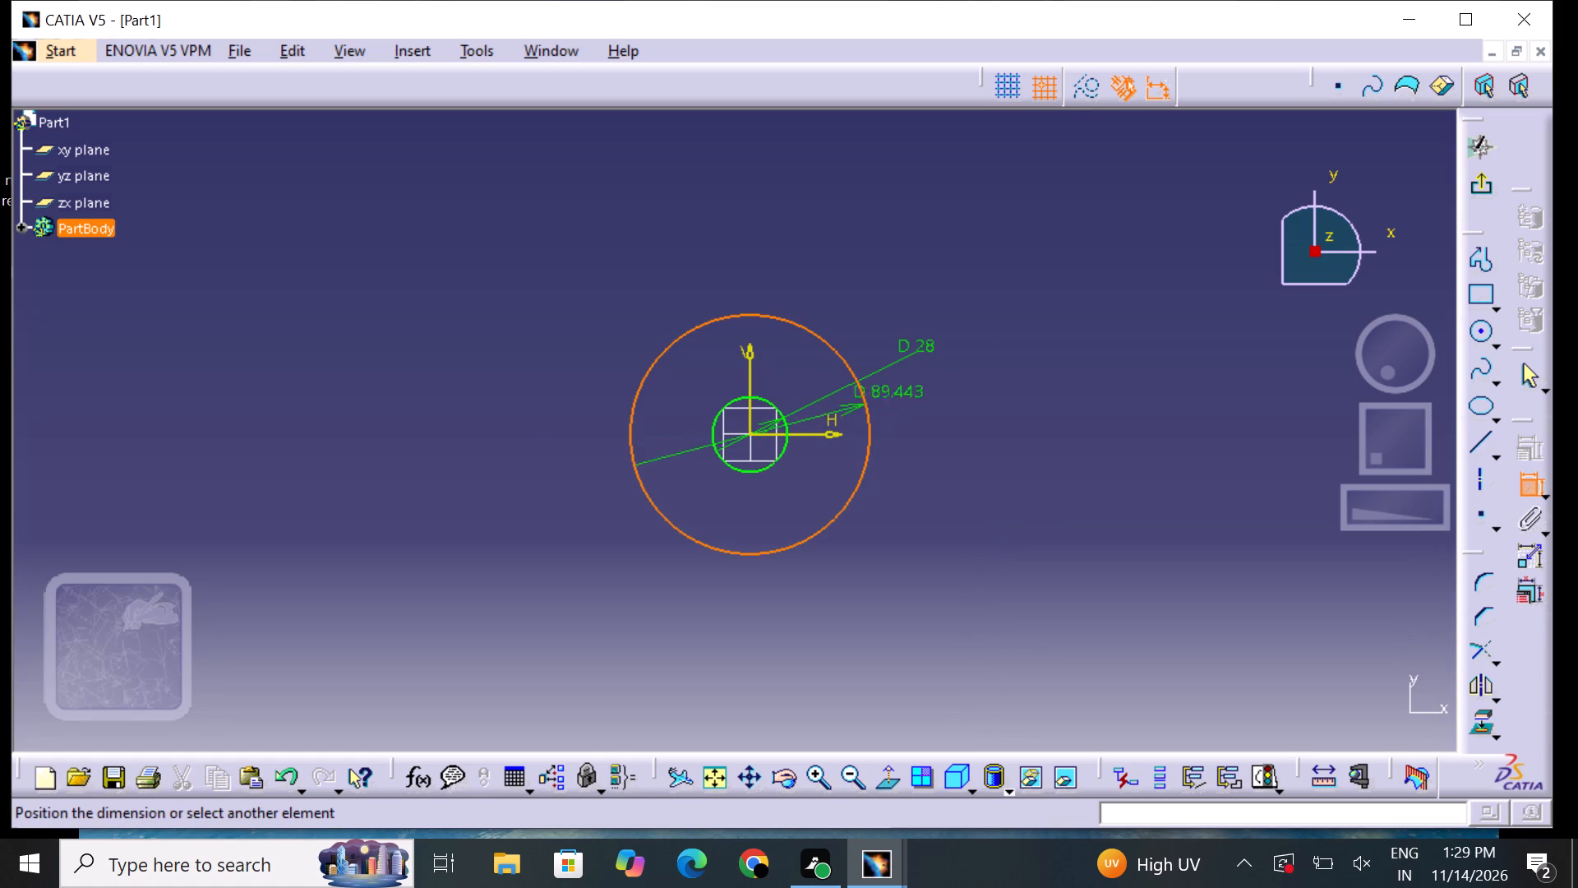
pyautogui.click(925, 383)
pyautogui.doubleClick(931, 379)
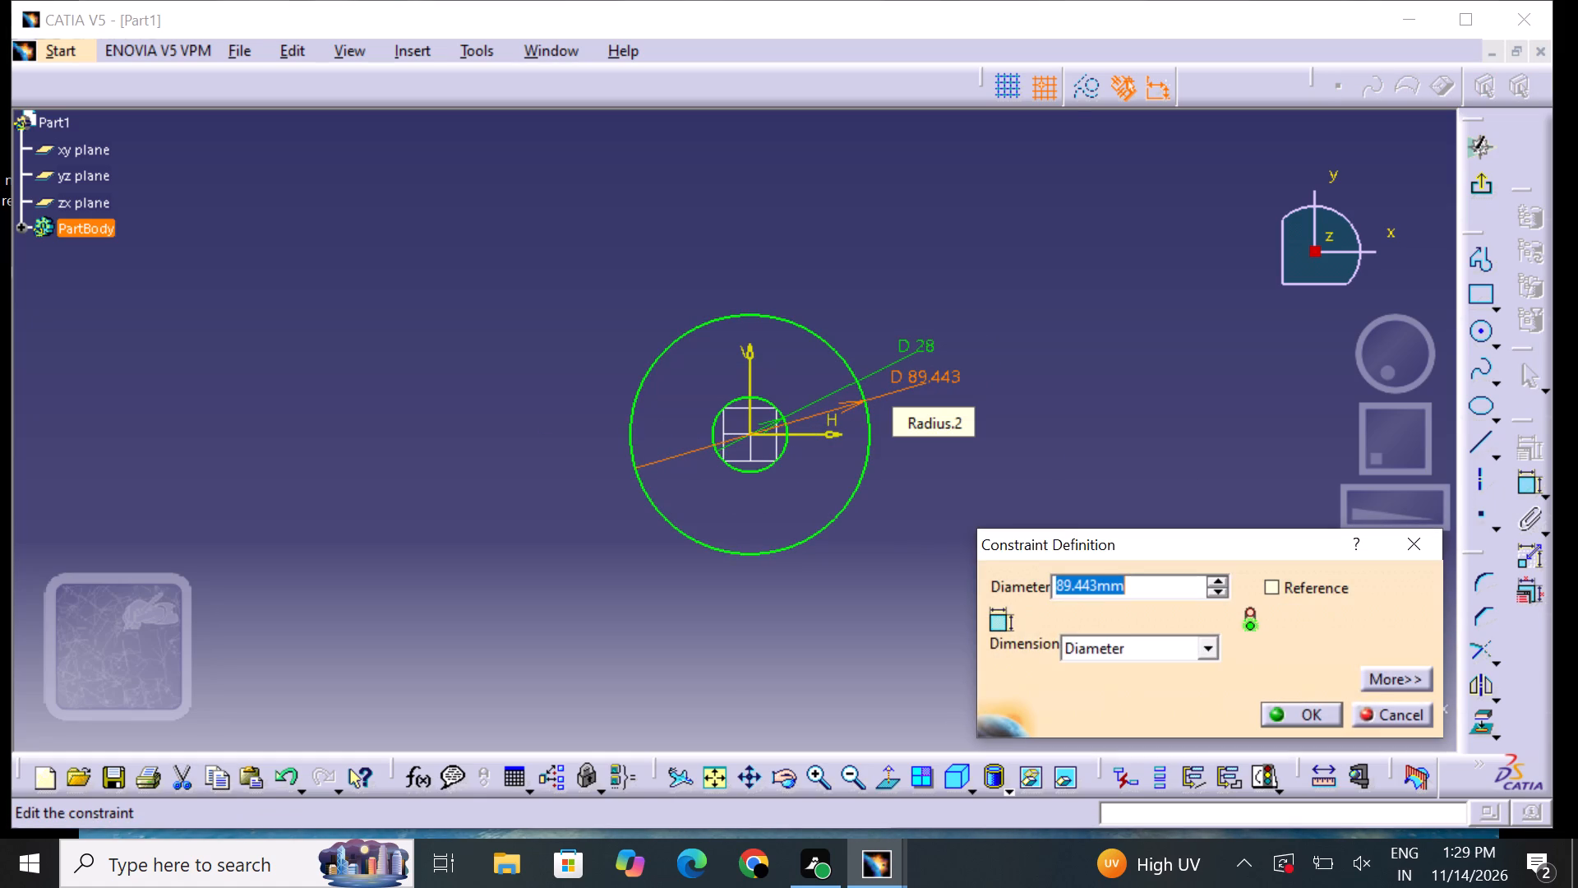
pyautogui.press('BackSpace')
pyautogui.write('60')
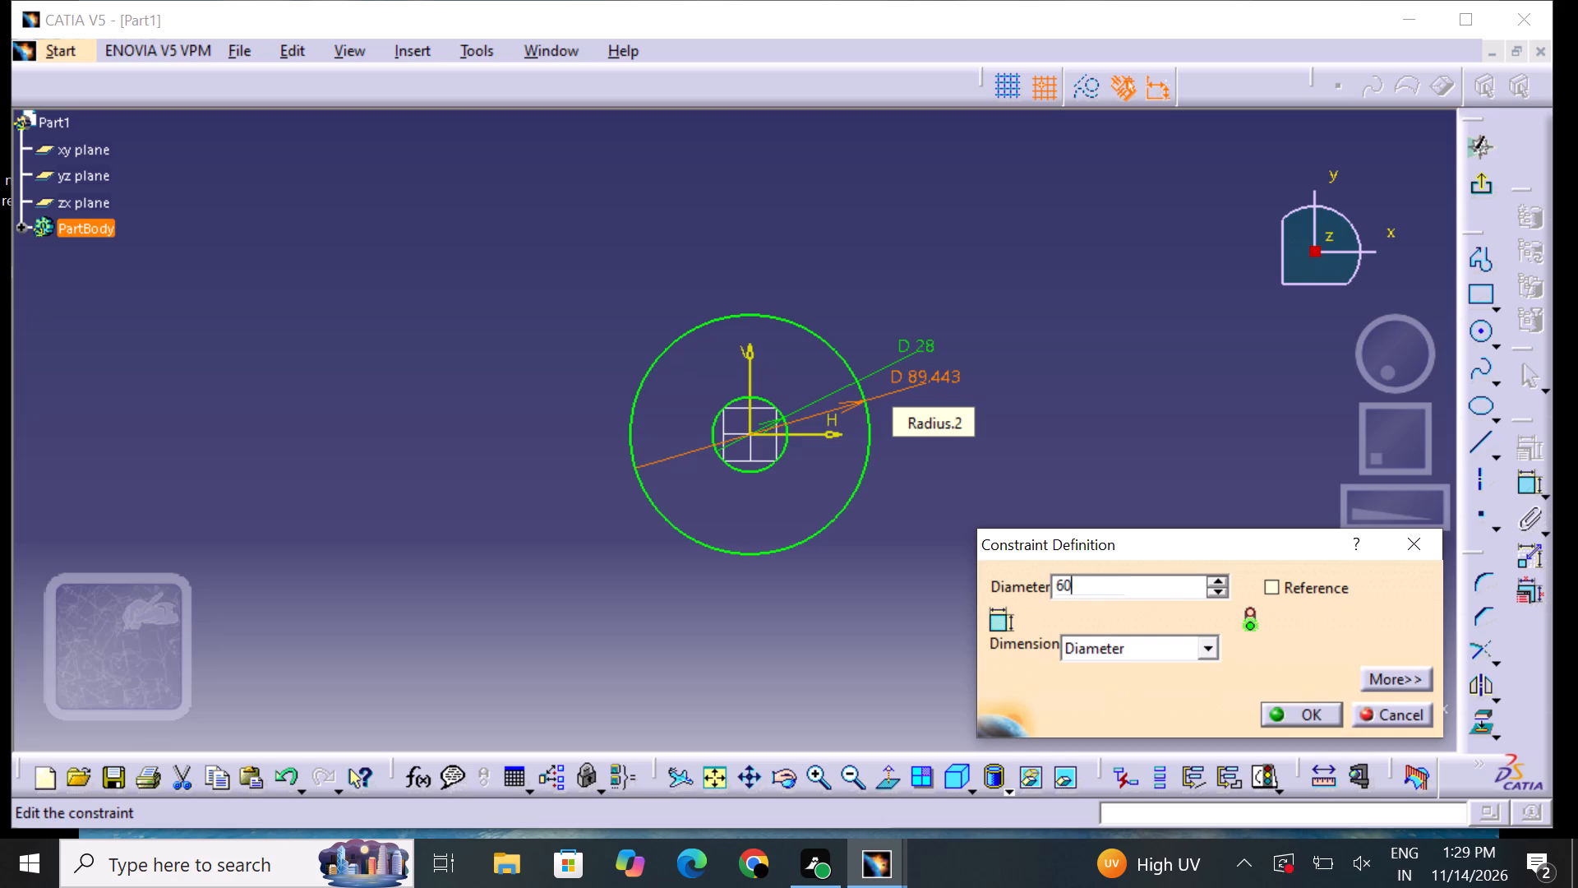
pyautogui.press('Return')
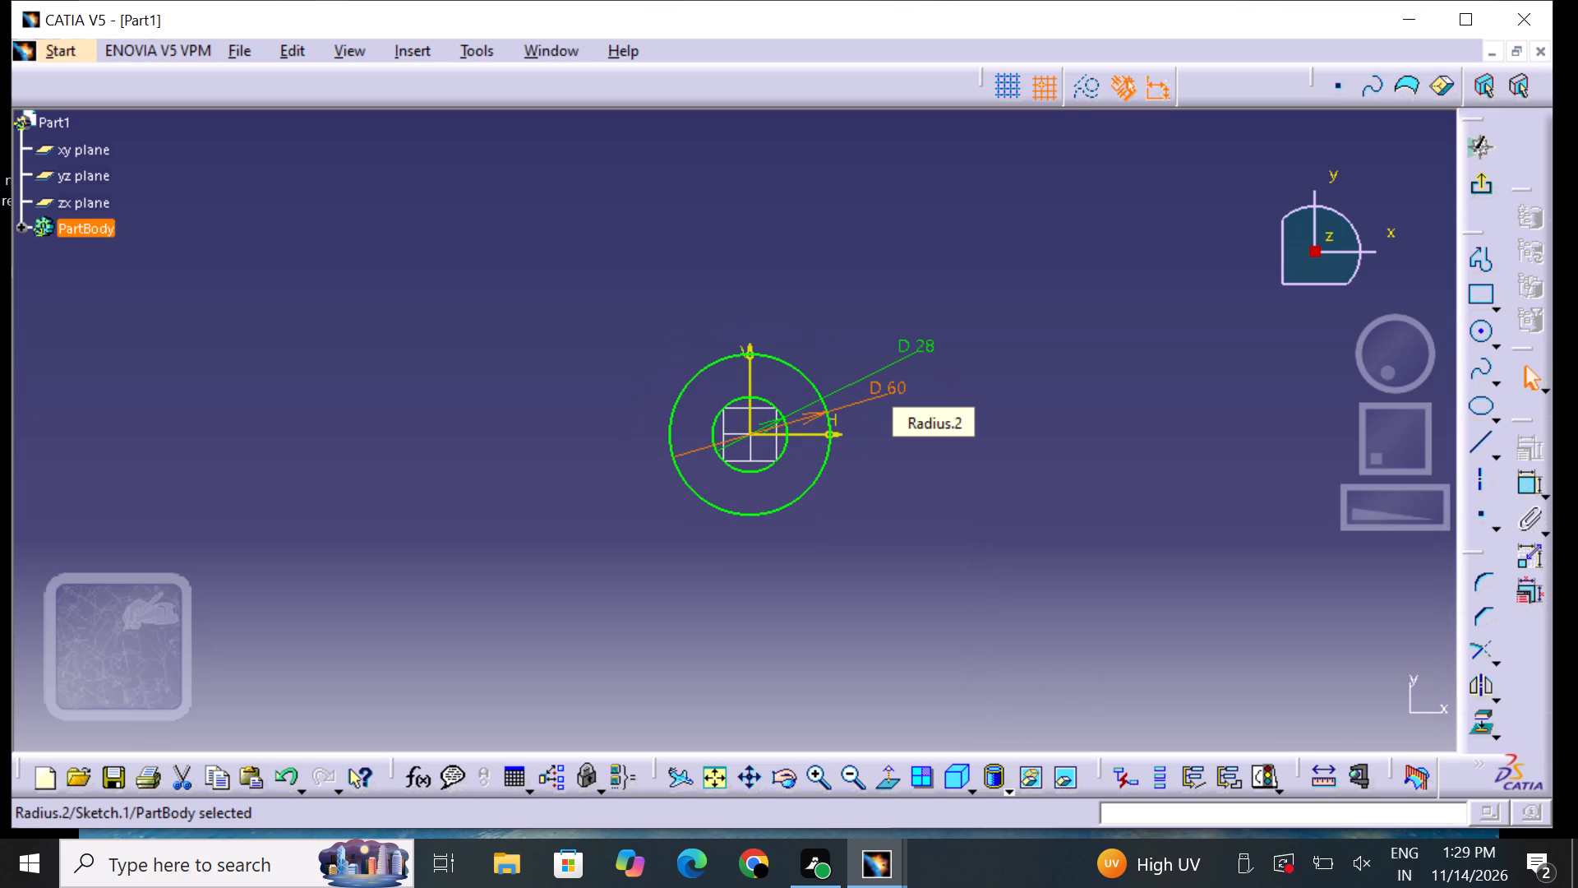
pyautogui.click(1031, 442)
# Exit the sketch and pad the two-circle profile to a length of 36 mm.
pyautogui.click(1484, 190)
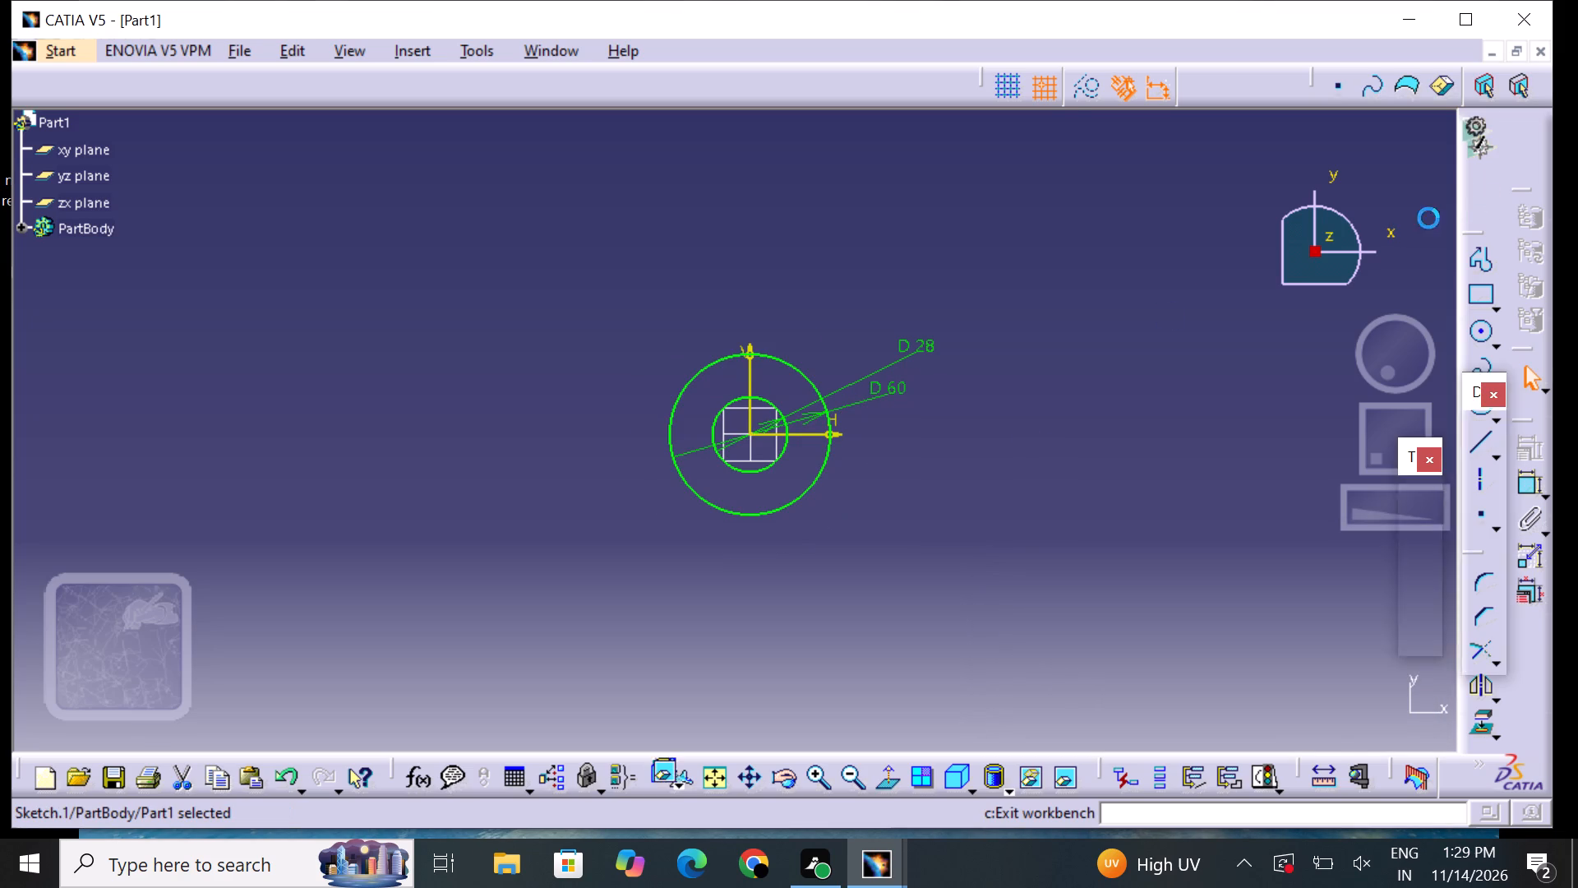
pyautogui.click(1526, 434)
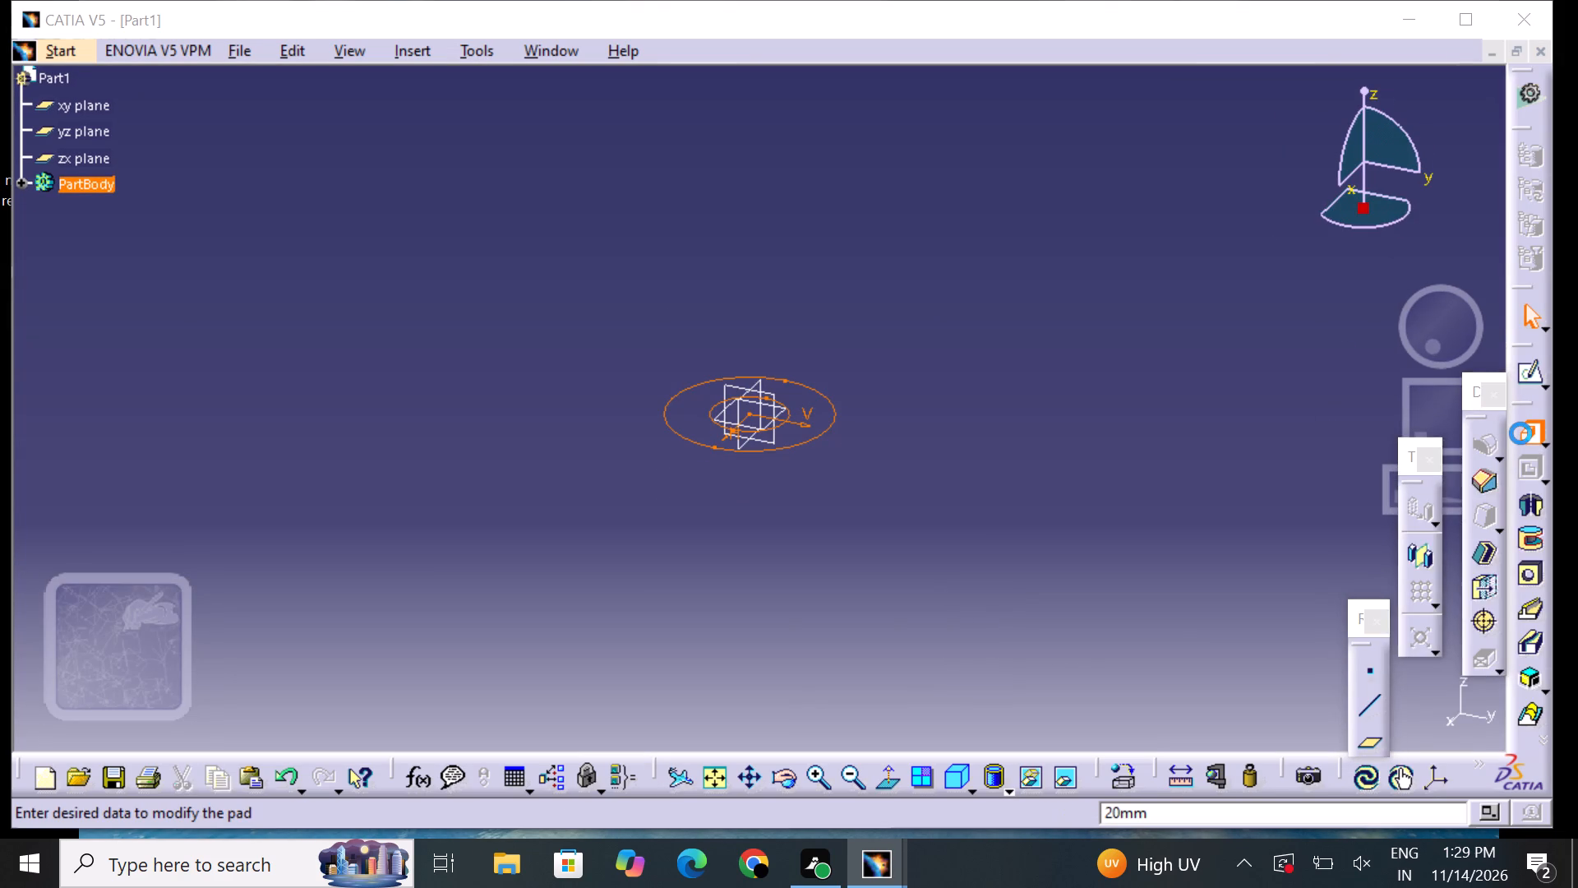
pyautogui.press('BackSpace')
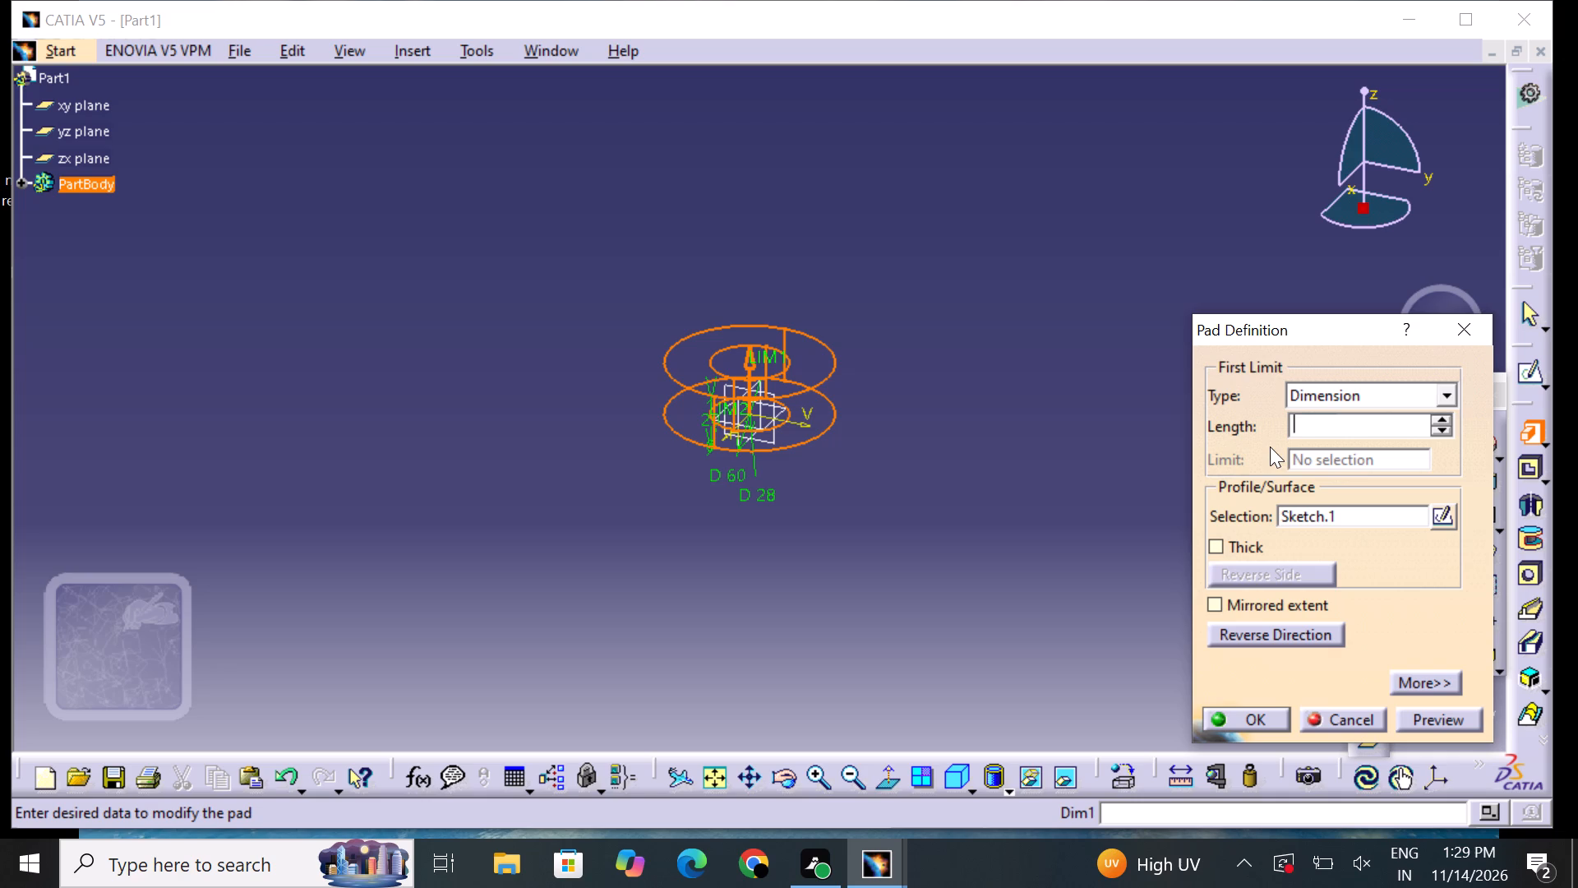
pyautogui.write('36')
pyautogui.press('Return')
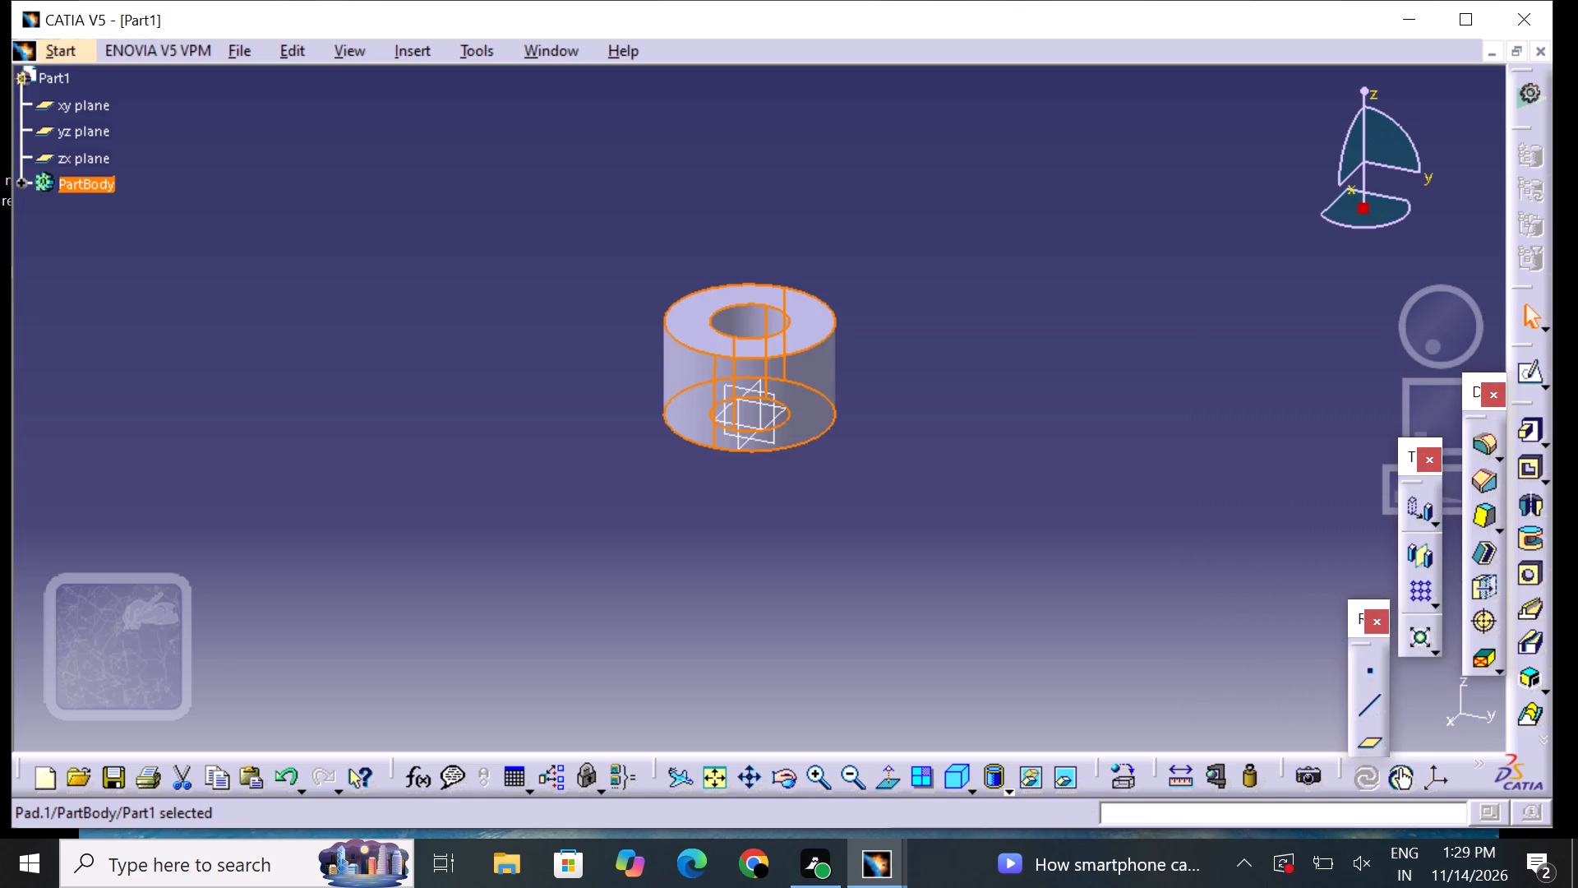
pyautogui.click(923, 590)
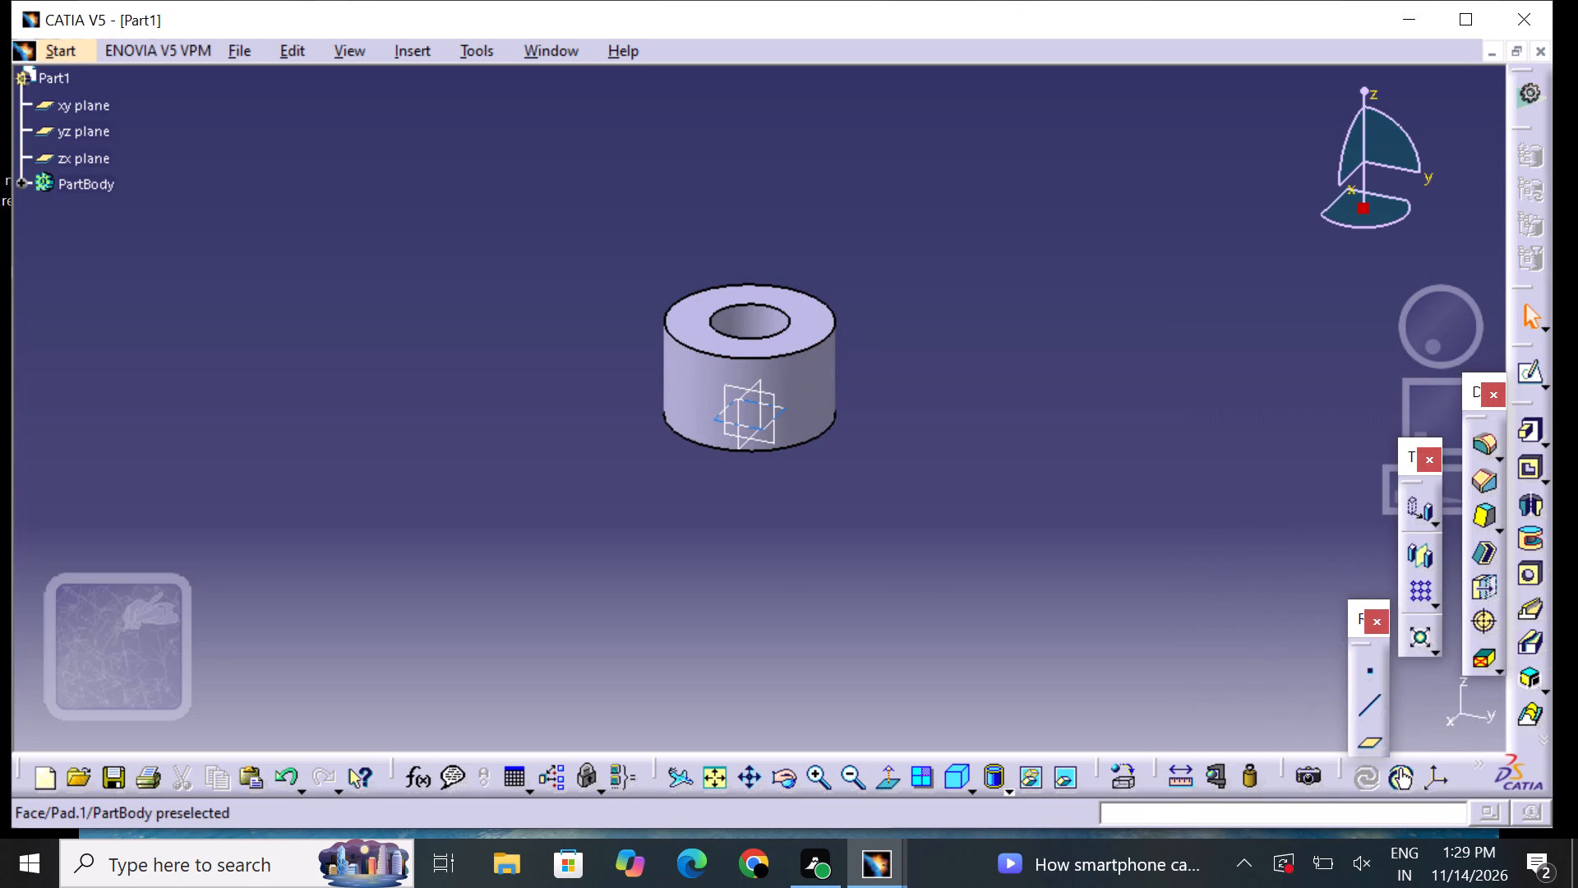
# Open a new sketch on the xy plane.
pyautogui.click(782, 413)
pyautogui.click(1525, 372)
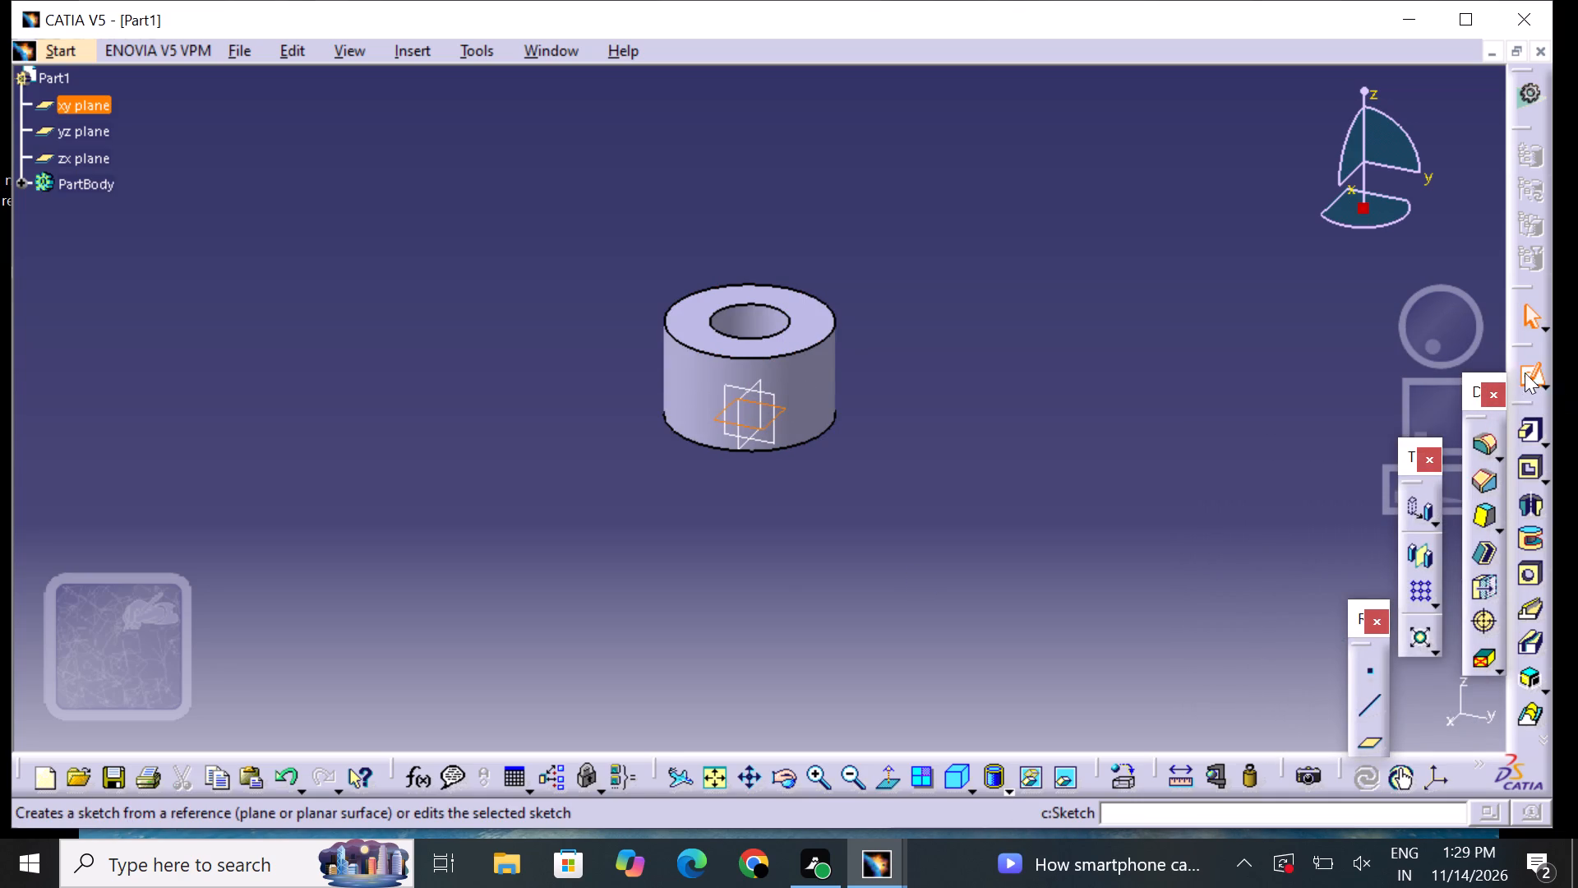
# Sketch a horizontal elongated hole beside the ring, with centres on the H axis at about 60 and 110 mm and about 10 mm radius.
pyautogui.moveTo(936, 571); pyautogui.dragTo(781, 539, button='middle')
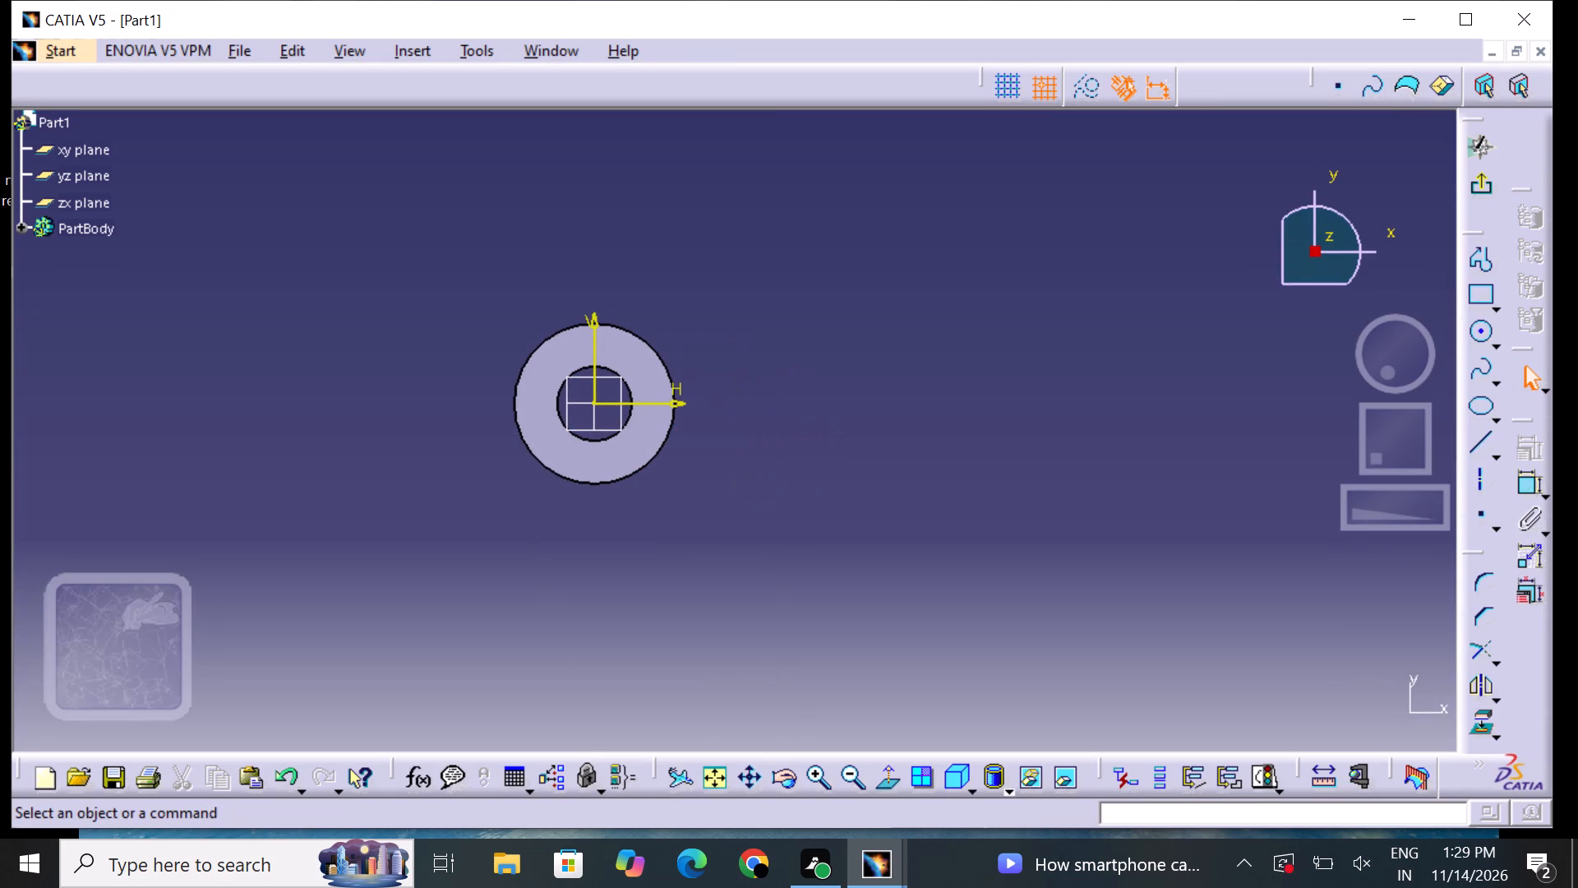
pyautogui.doubleClick(826, 770)
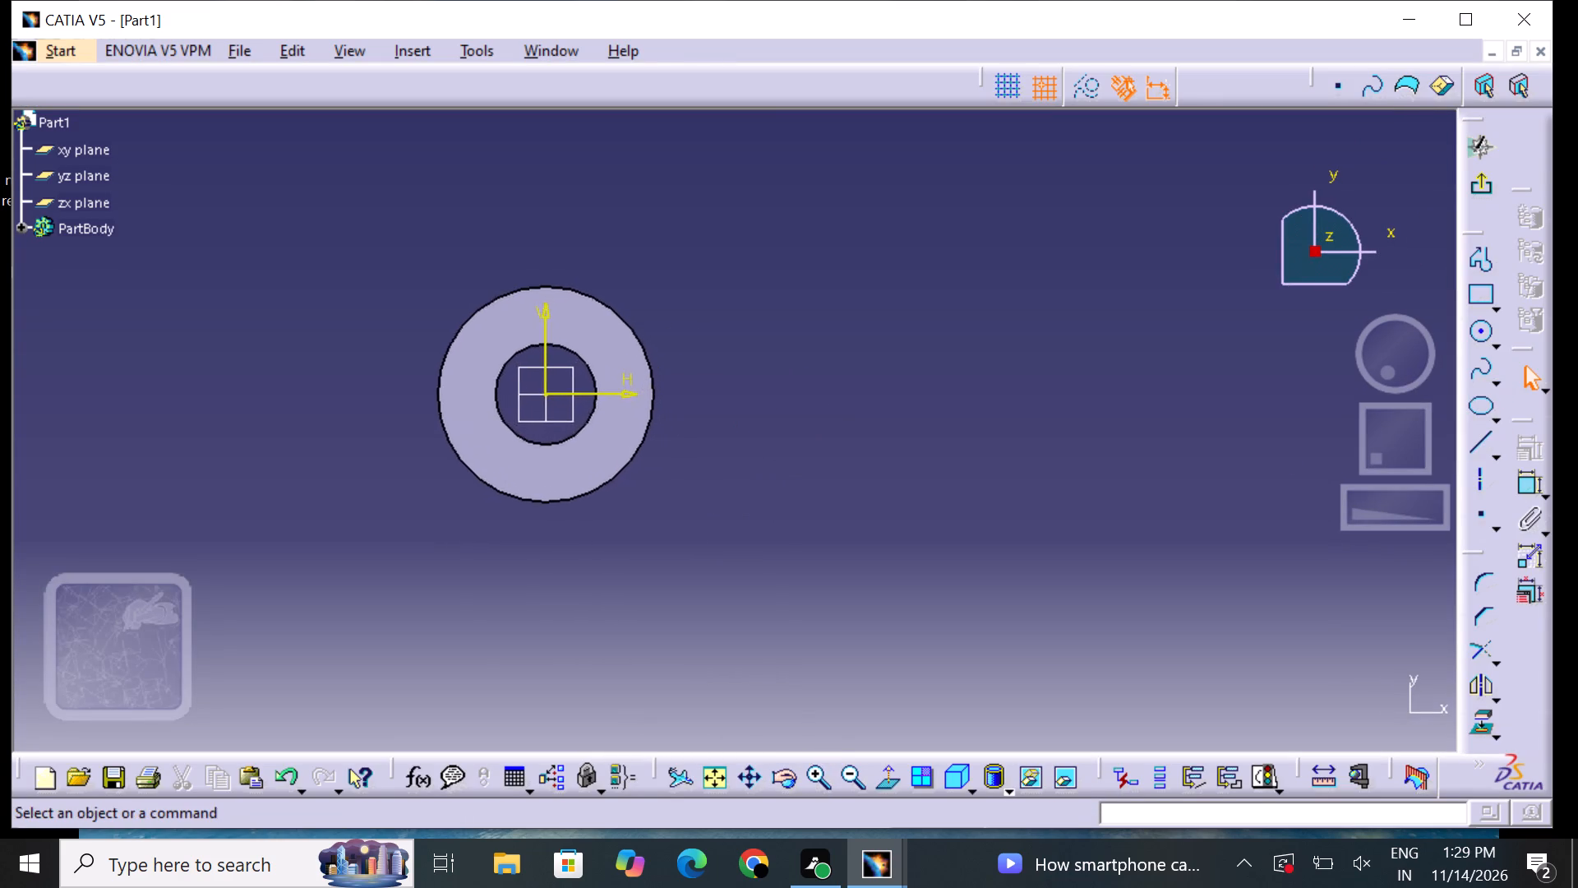
pyautogui.moveTo(704, 469); pyautogui.dragTo(796, 501, button='middle')
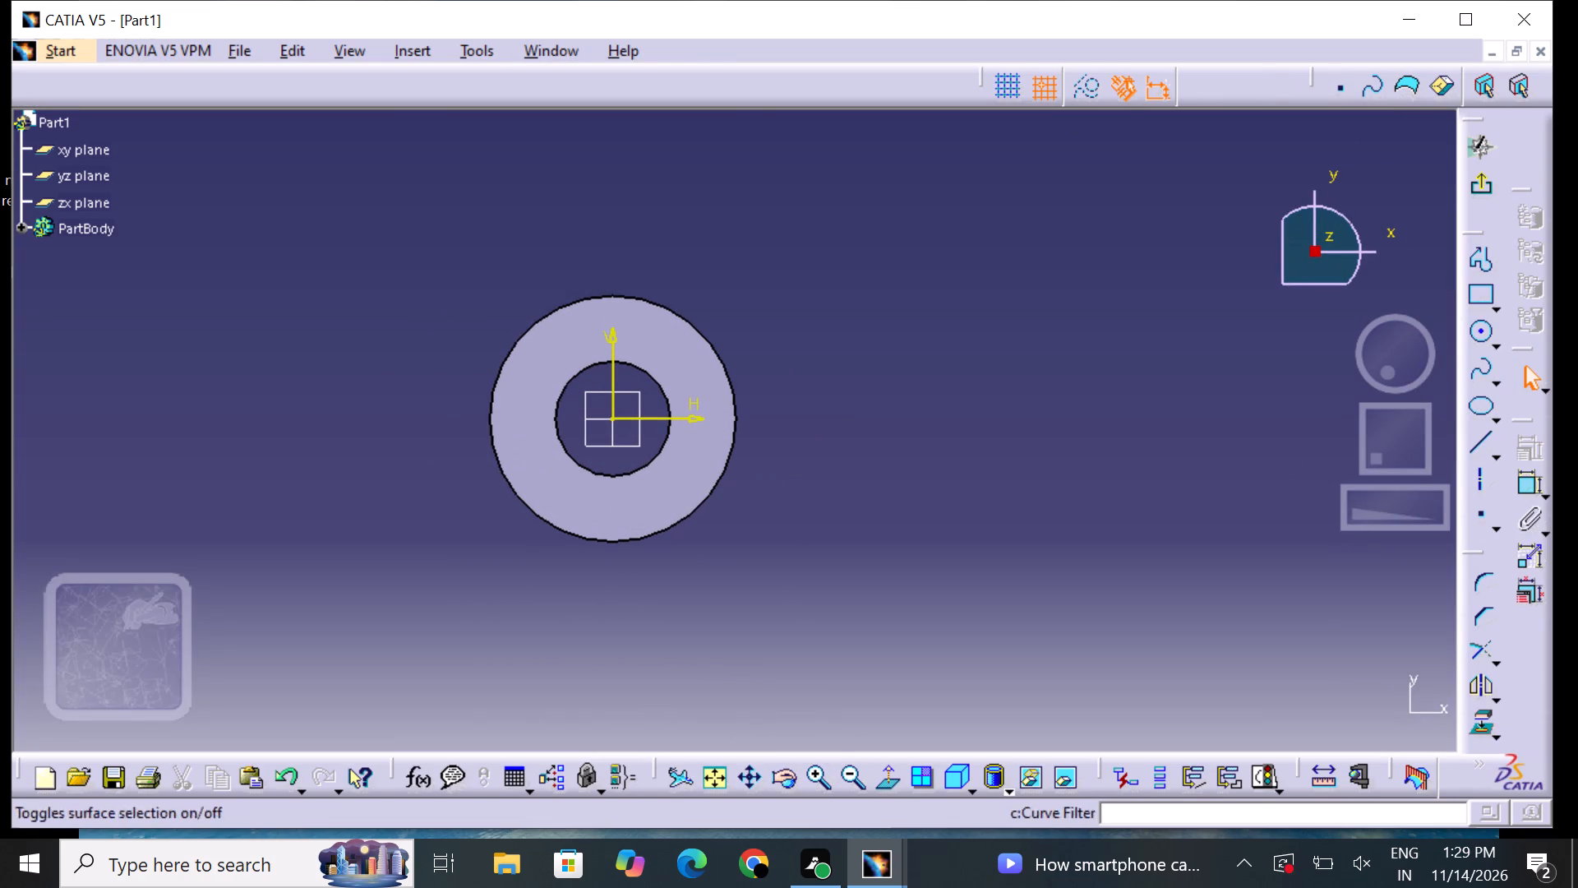
pyautogui.click(1493, 309)
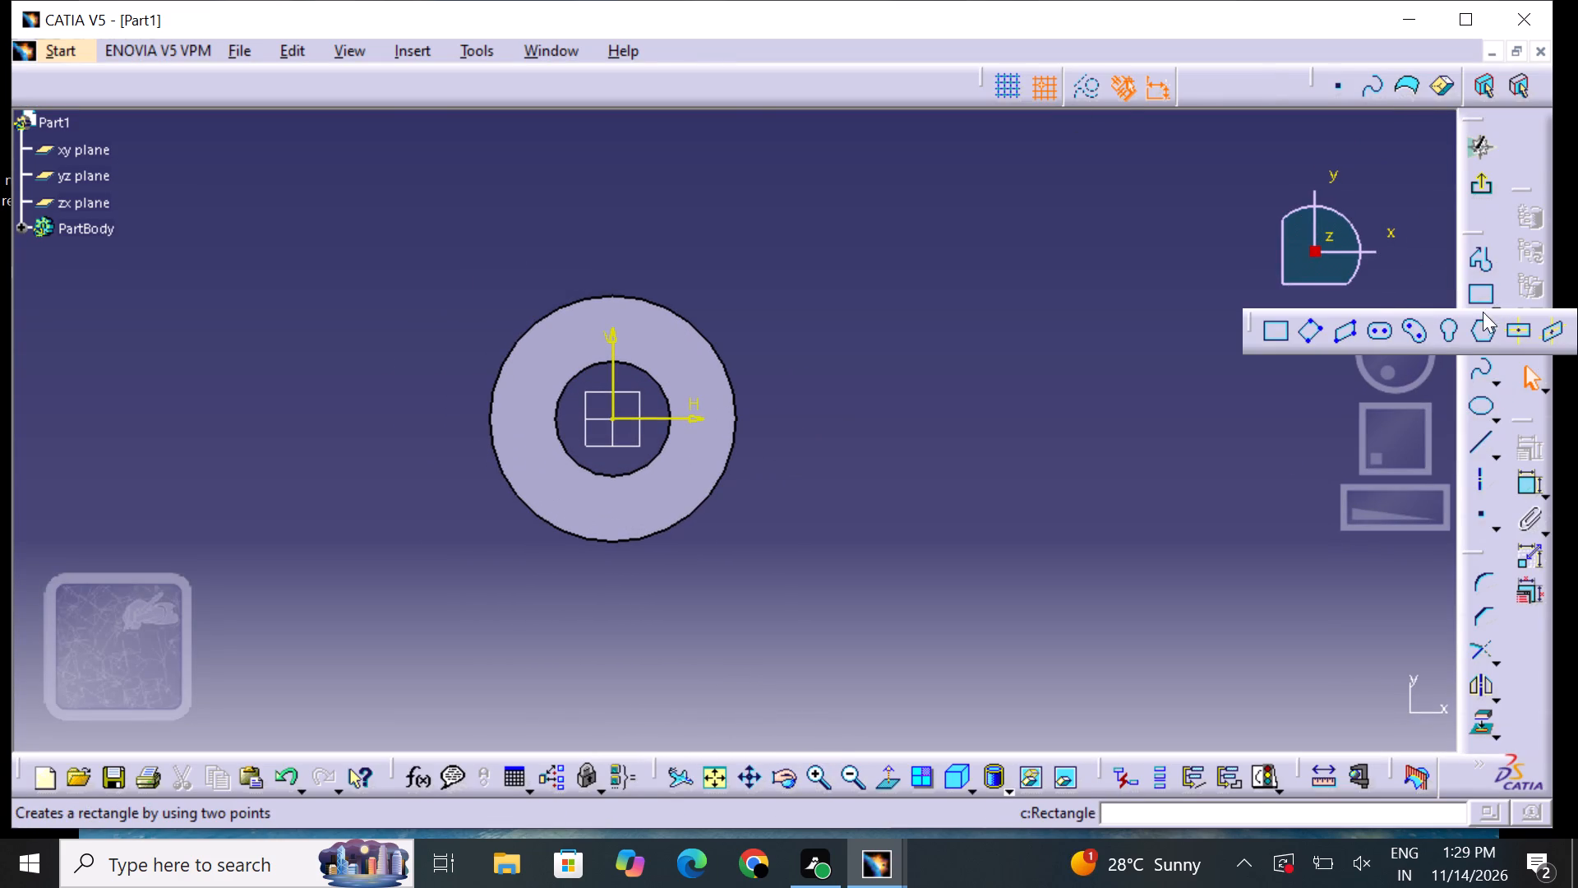
pyautogui.click(1381, 334)
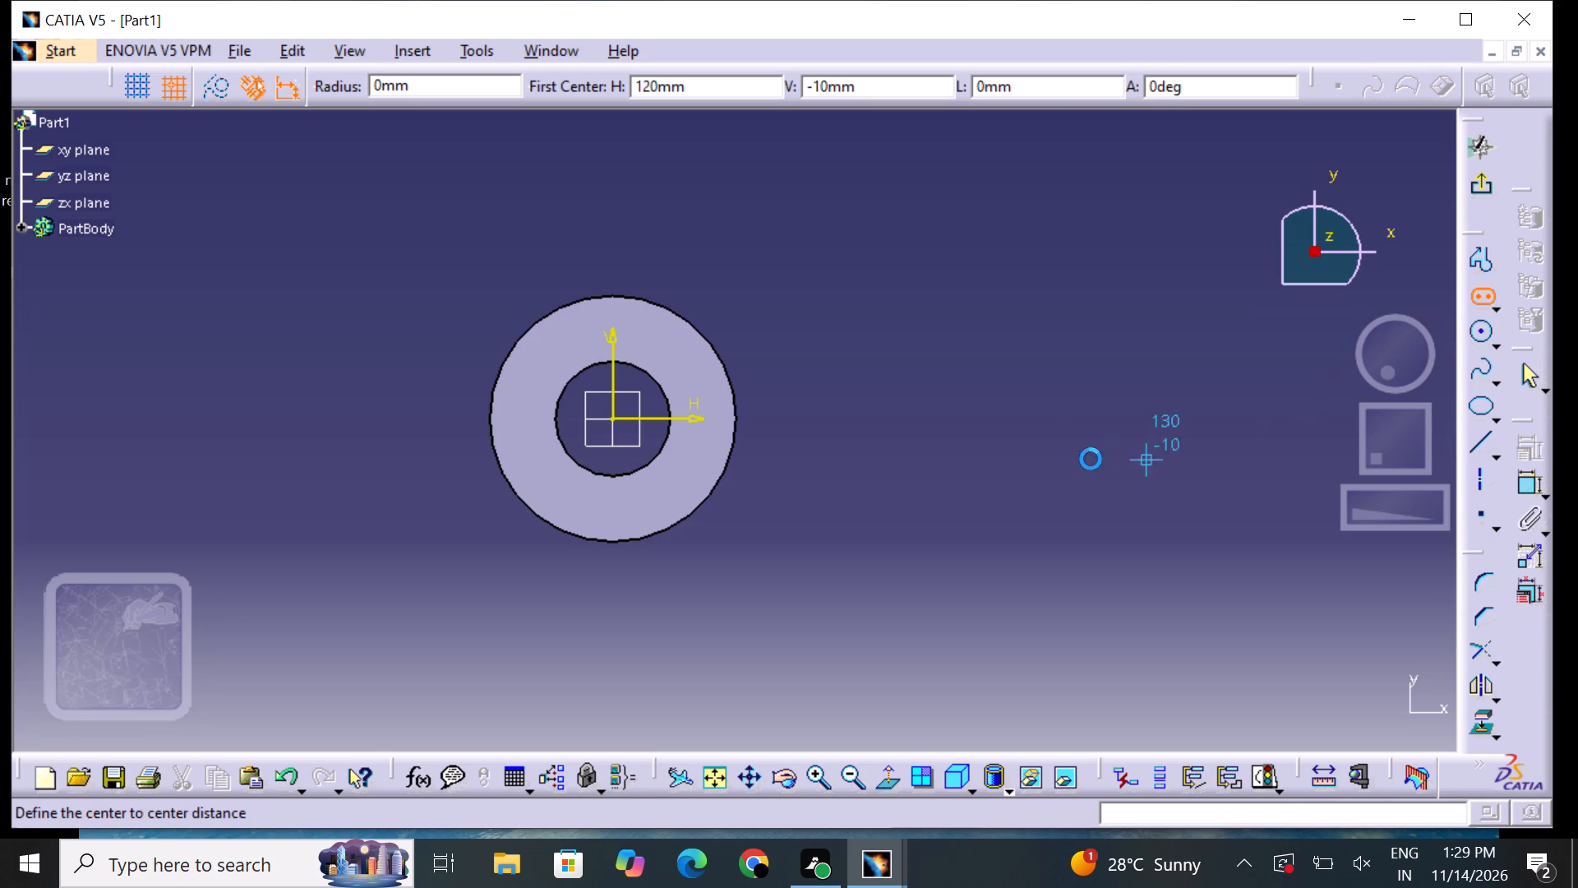
pyautogui.click(842, 415)
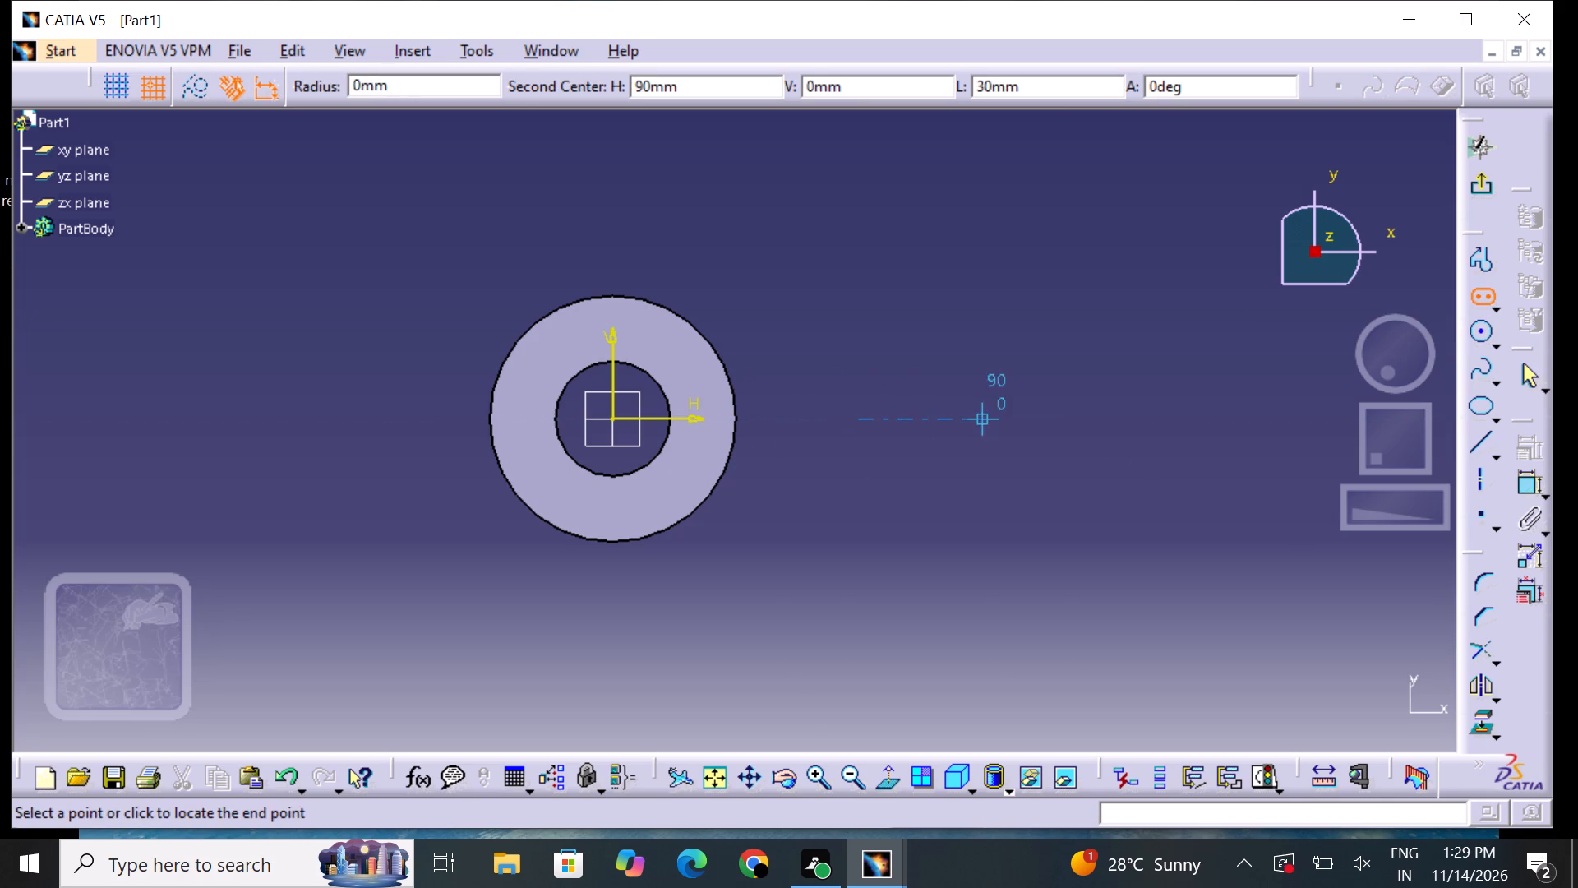
pyautogui.click(1075, 400)
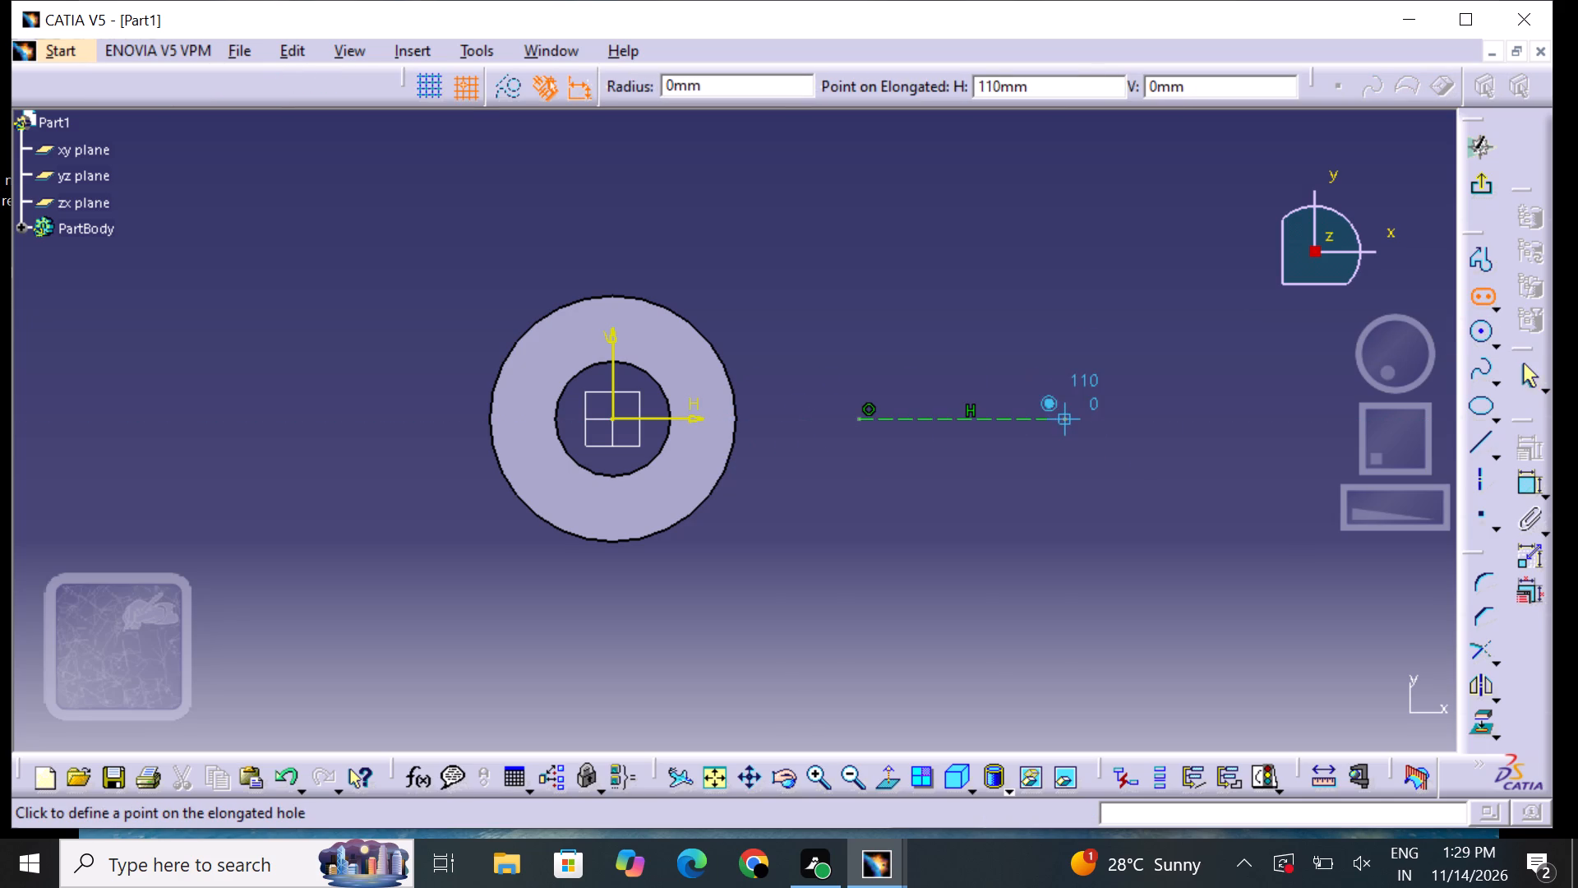
pyautogui.click(1076, 379)
pyautogui.click(1155, 380)
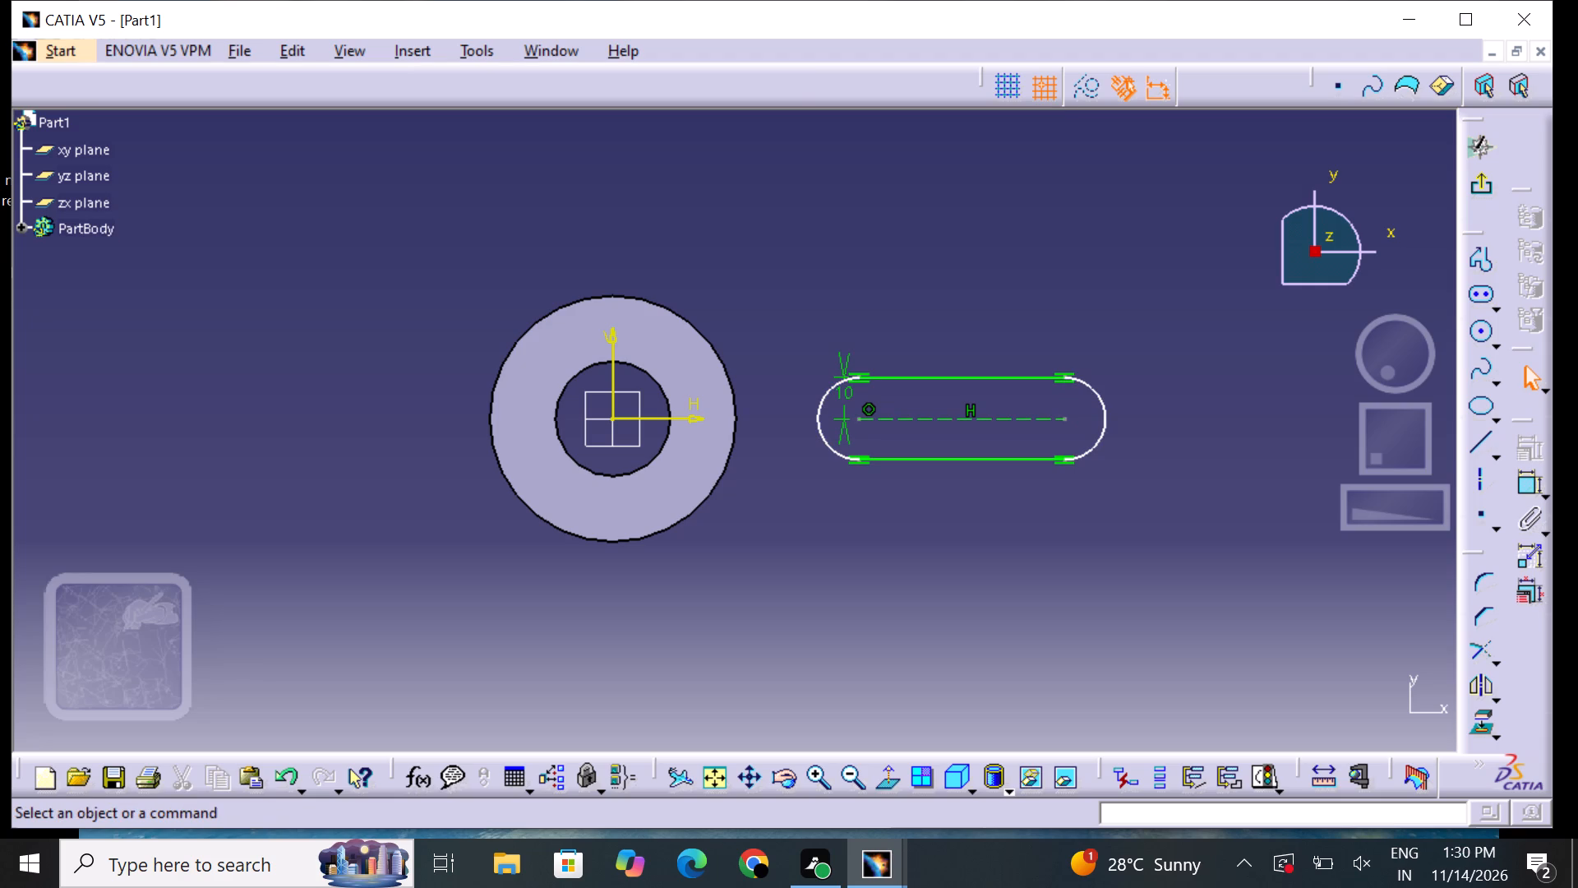
# Set the elongated profile's offset between its centreline and straight edge to 15 mm.
pyautogui.doubleClick(848, 395)
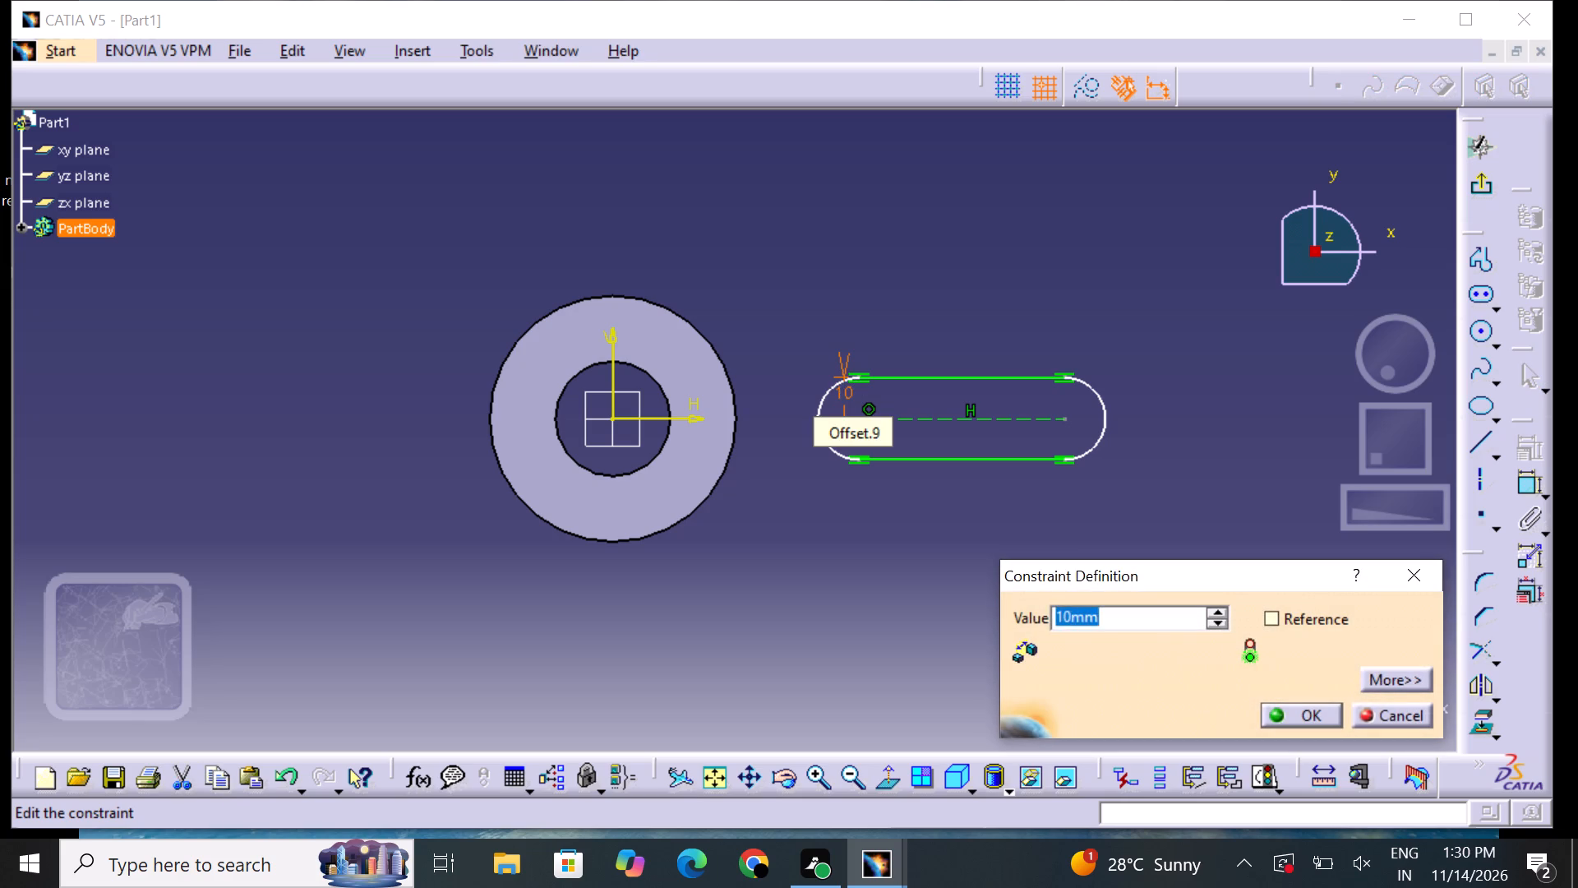
pyautogui.press('BackSpace')
pyautogui.write('15')
pyautogui.press('Return')
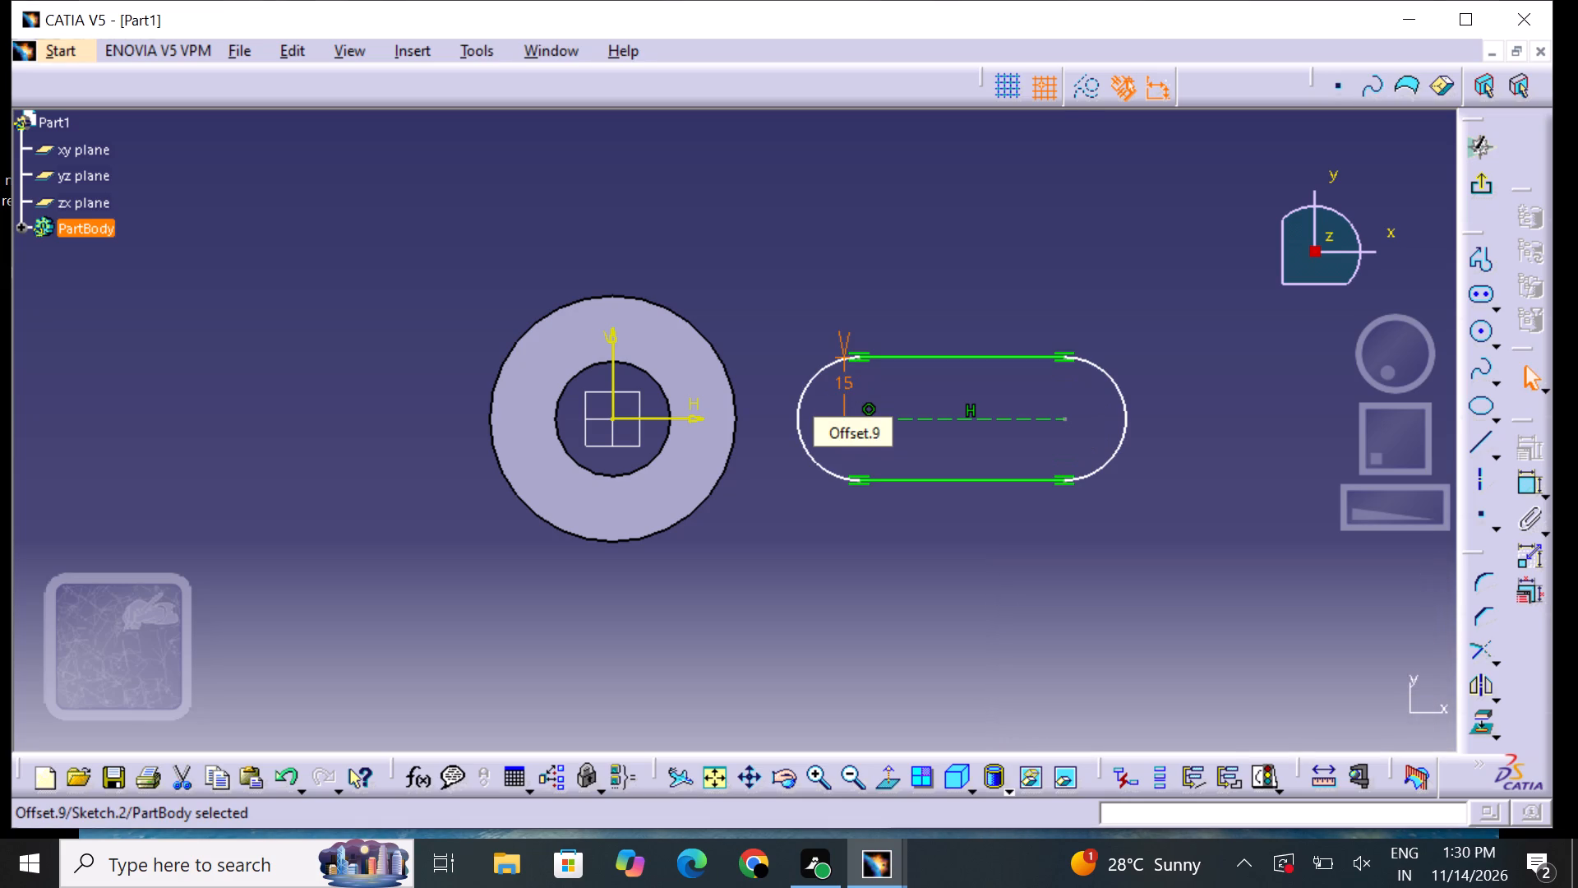
pyautogui.click(1046, 594)
# Dimension the elongated profile's centreline length and set it to 60 mm.
pyautogui.click(1525, 483)
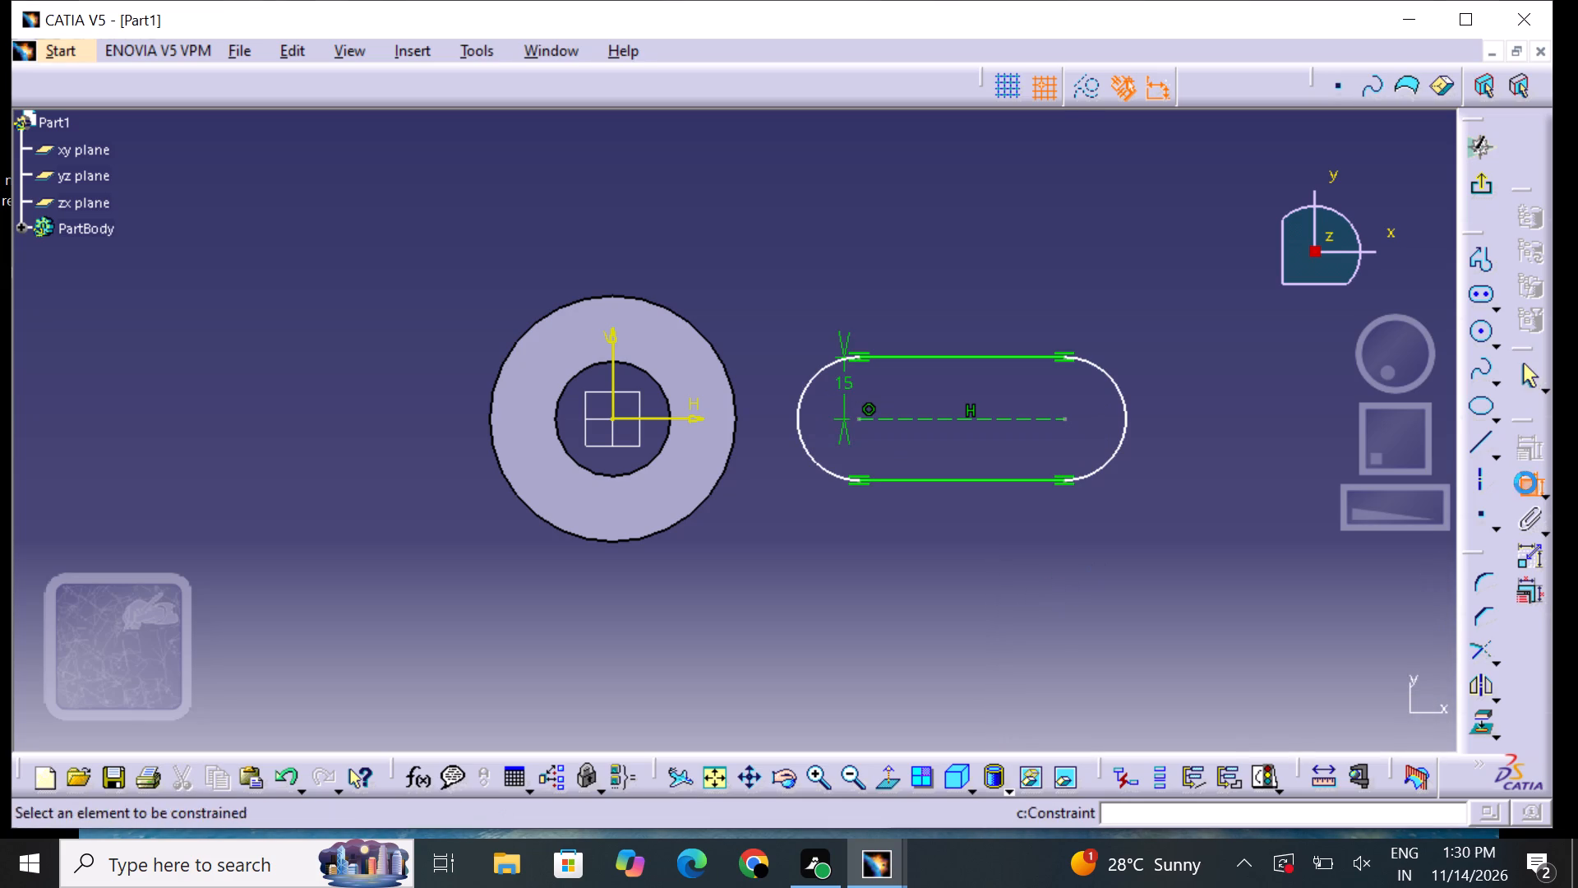
pyautogui.click(923, 420)
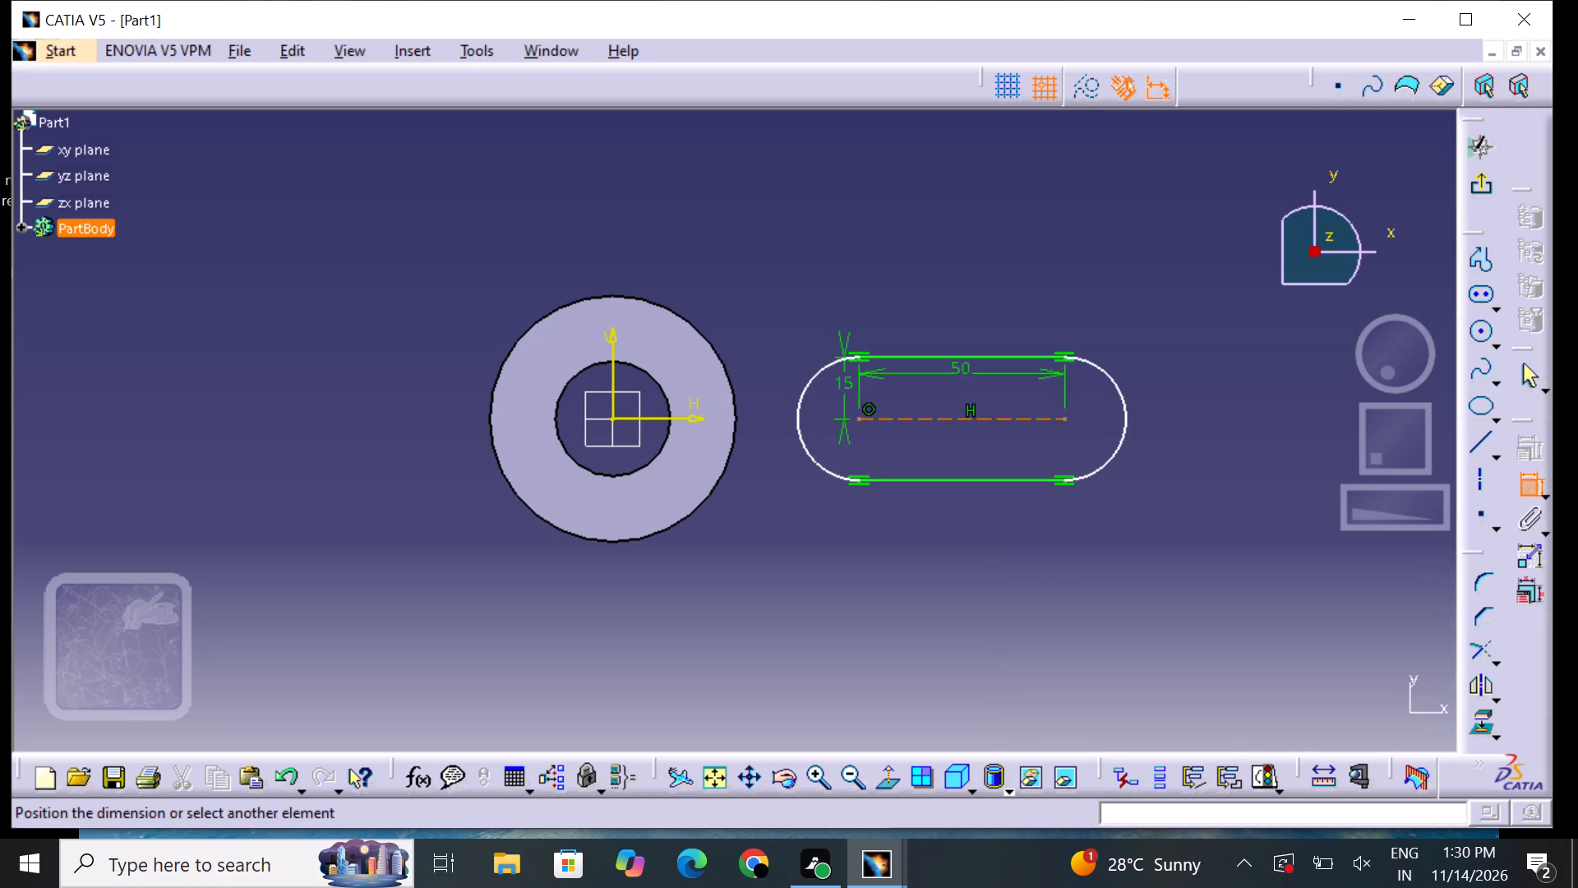
pyautogui.click(951, 567)
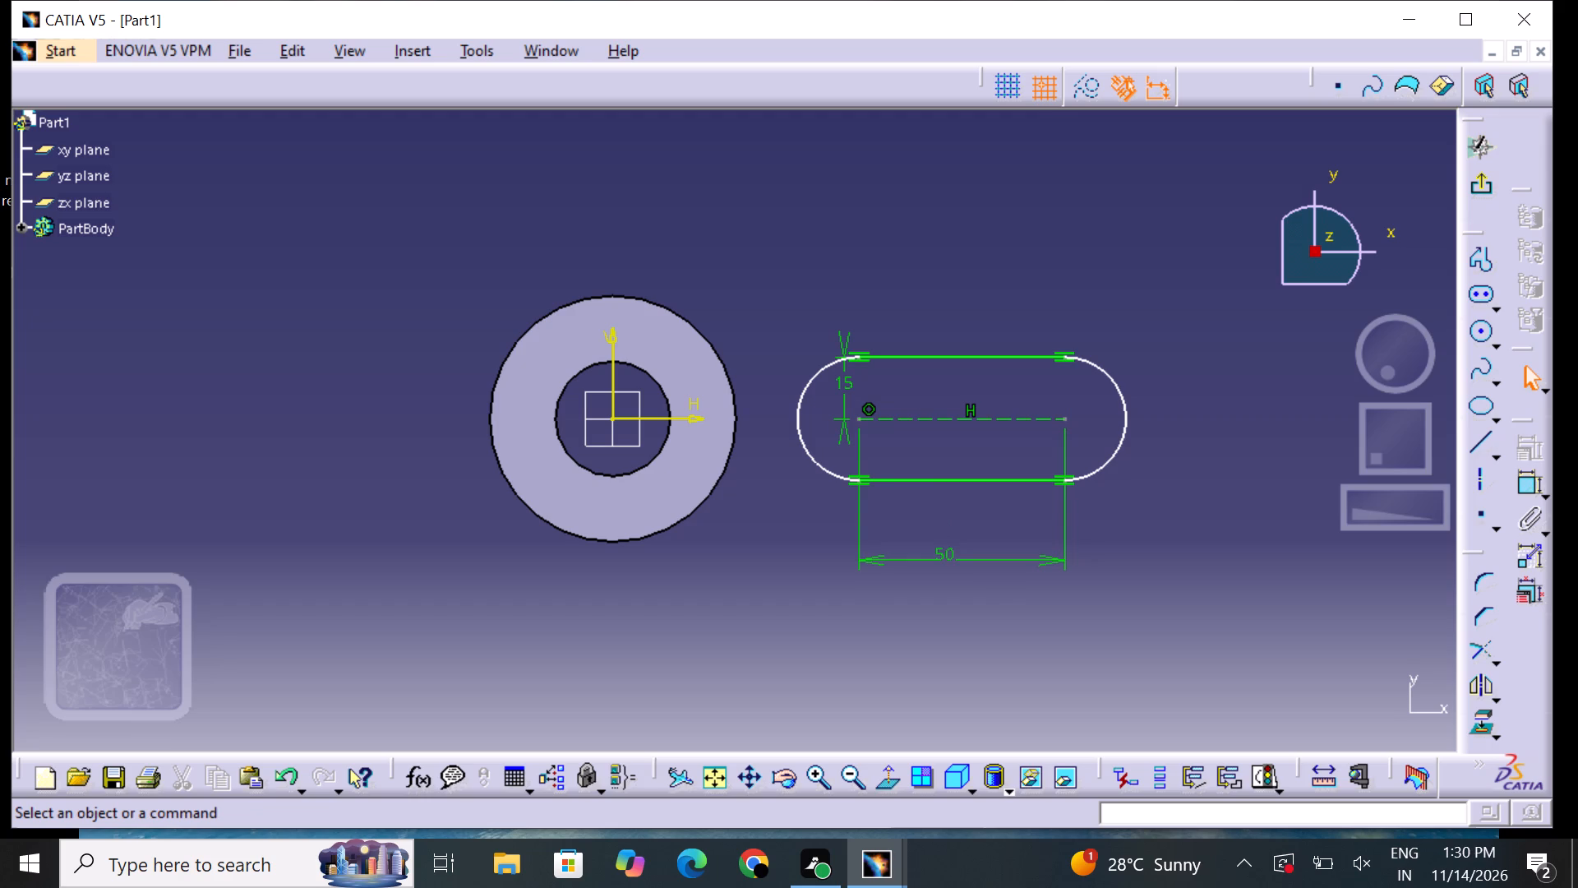
pyautogui.doubleClick(953, 557)
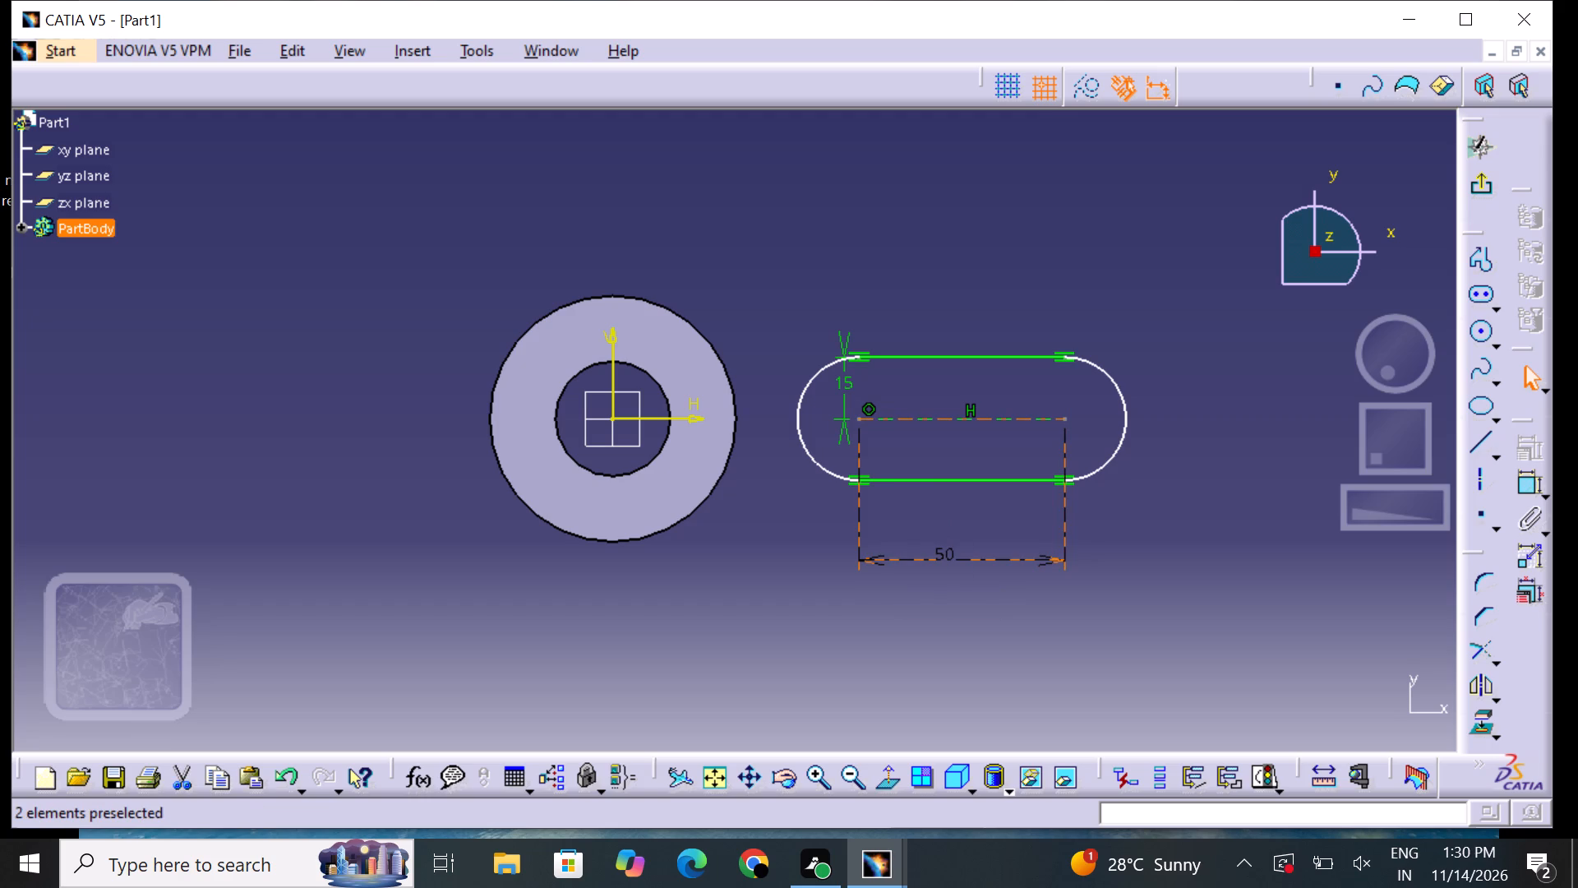
pyautogui.click(959, 556)
pyautogui.doubleClick(959, 556)
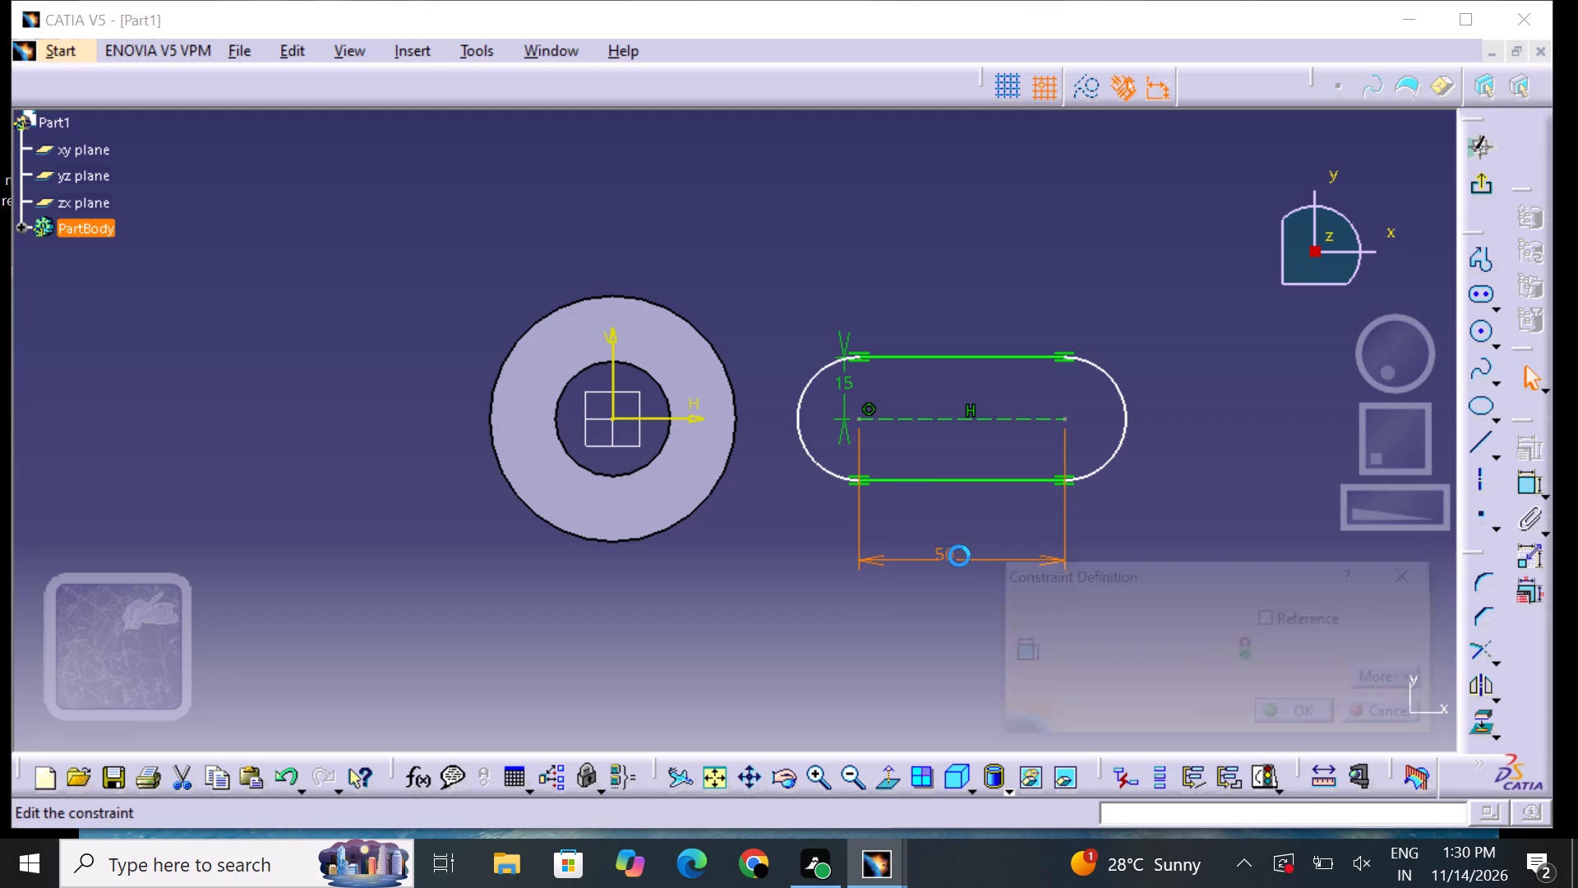
pyautogui.press('BackSpace')
pyautogui.write('60')
pyautogui.press('Return')
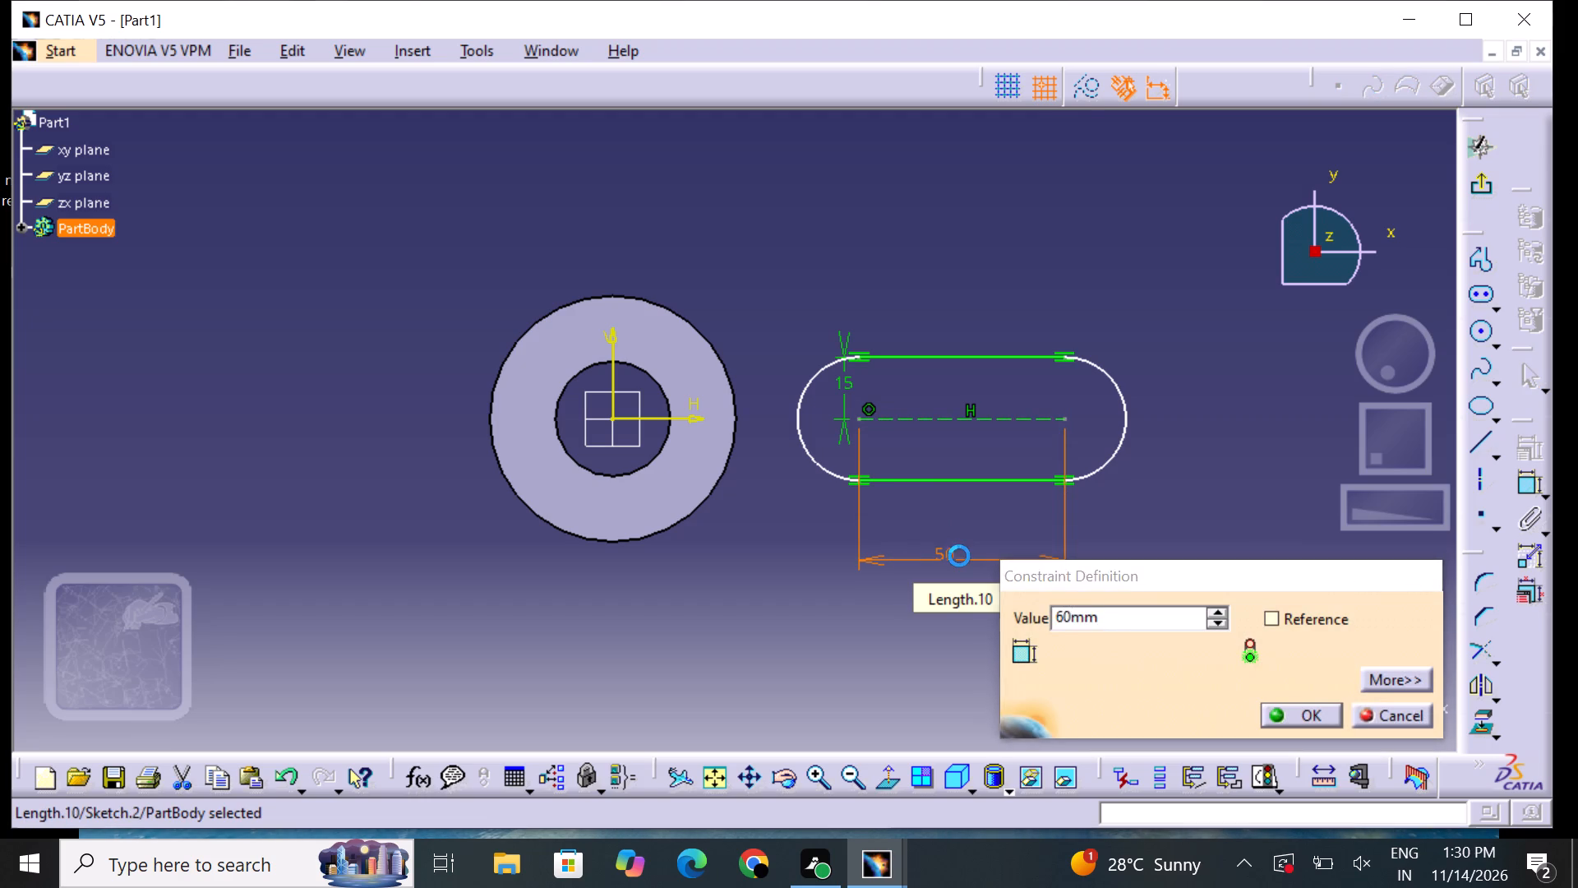
# Dimension the horizontal distance from the V axis to the elongated profile's far centre point, placing it below the centreline length dimension.
pyautogui.click(1135, 577)
pyautogui.click(1532, 493)
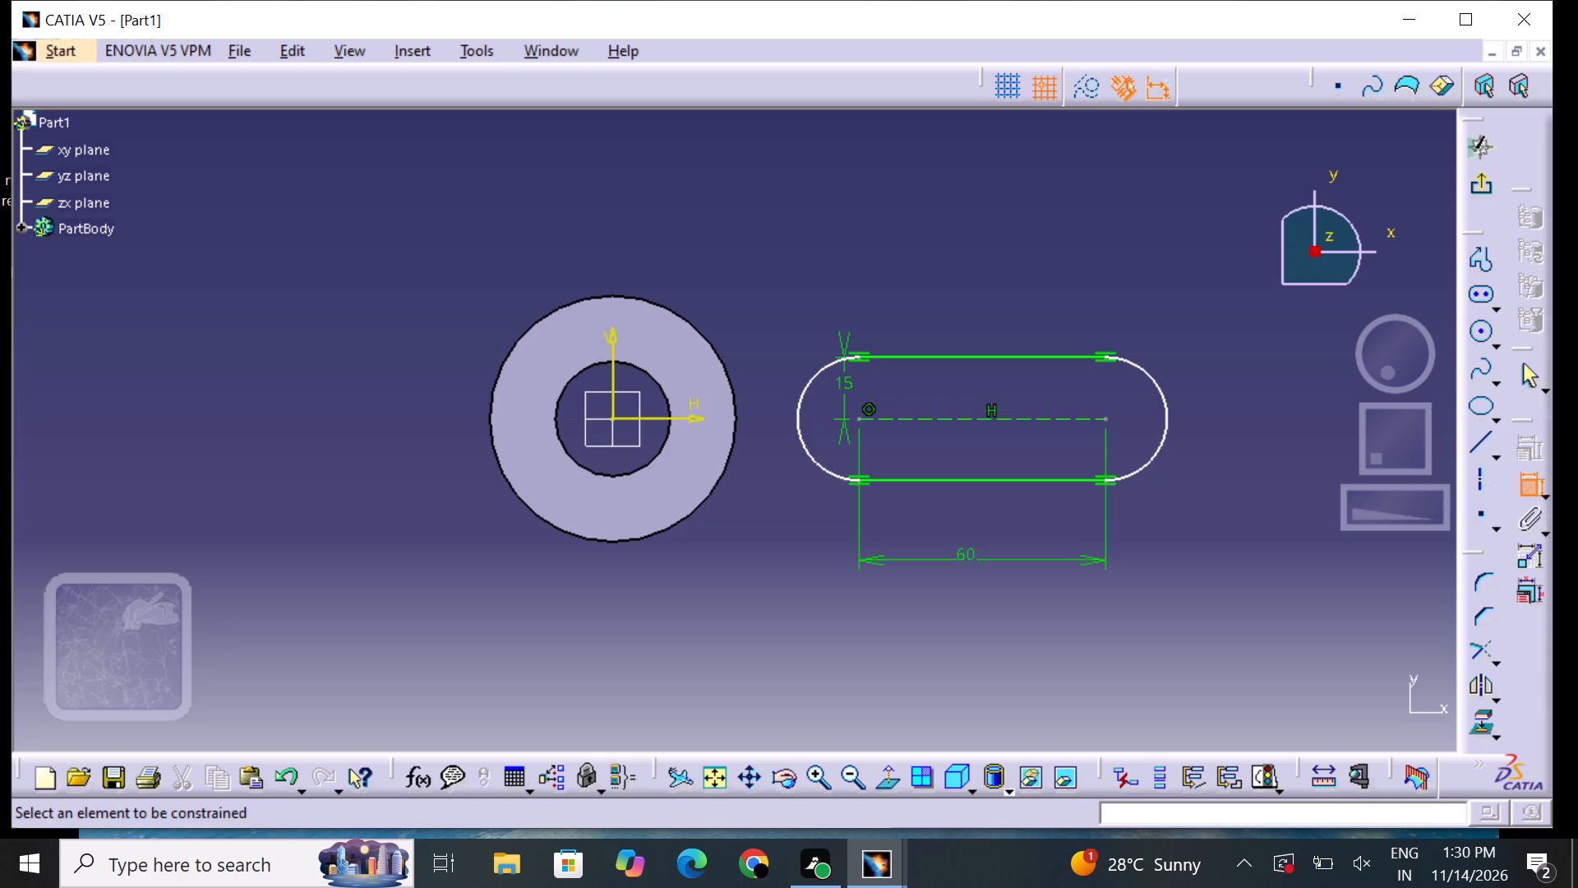
pyautogui.click(616, 376)
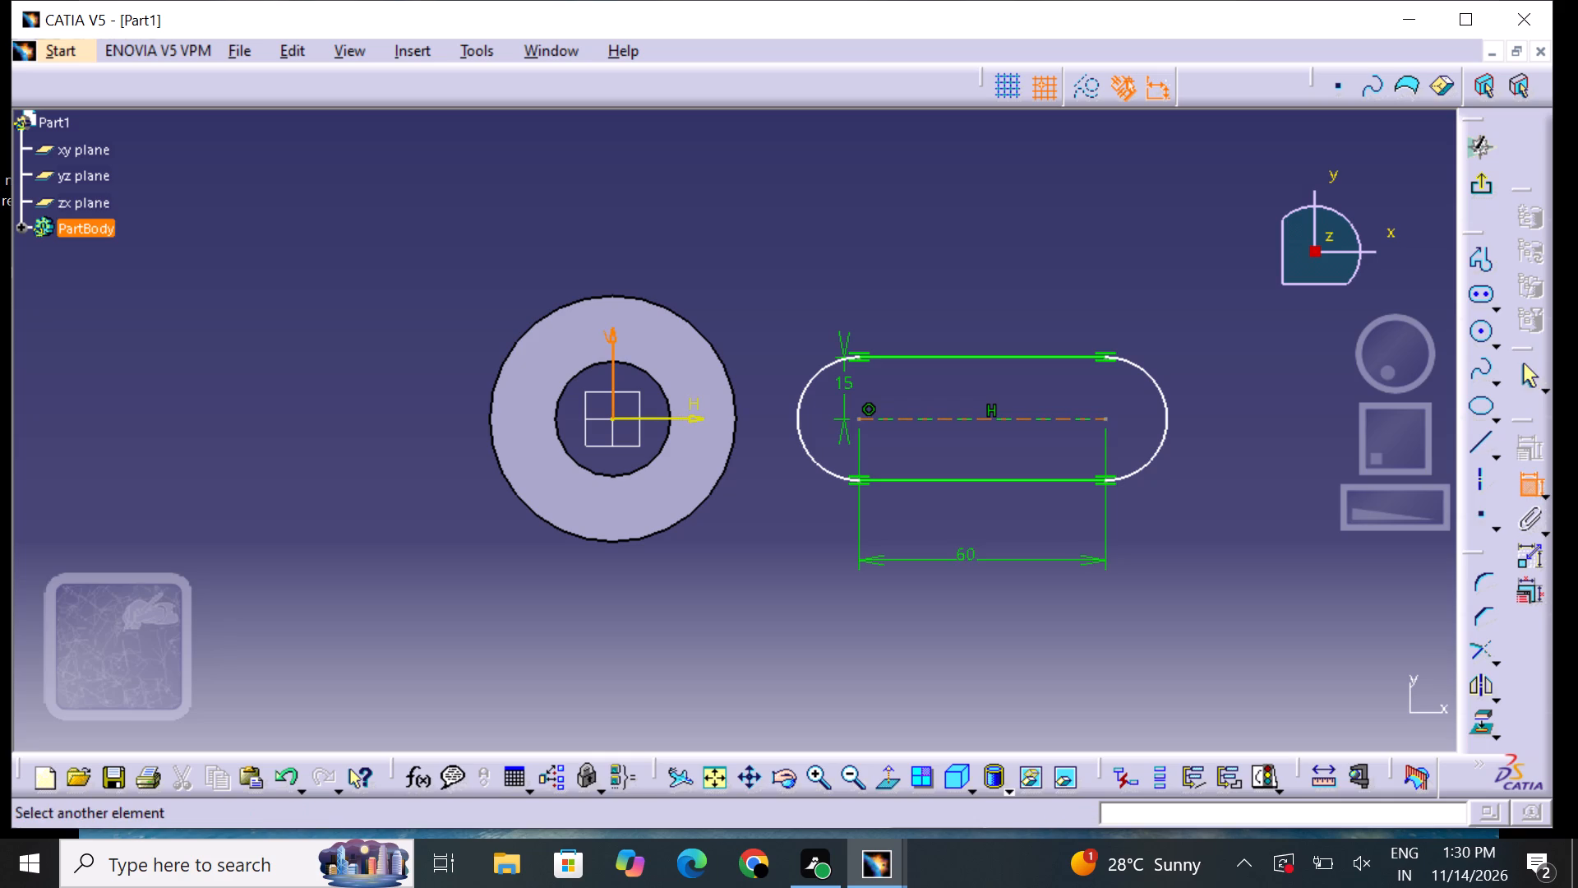
pyautogui.click(1105, 418)
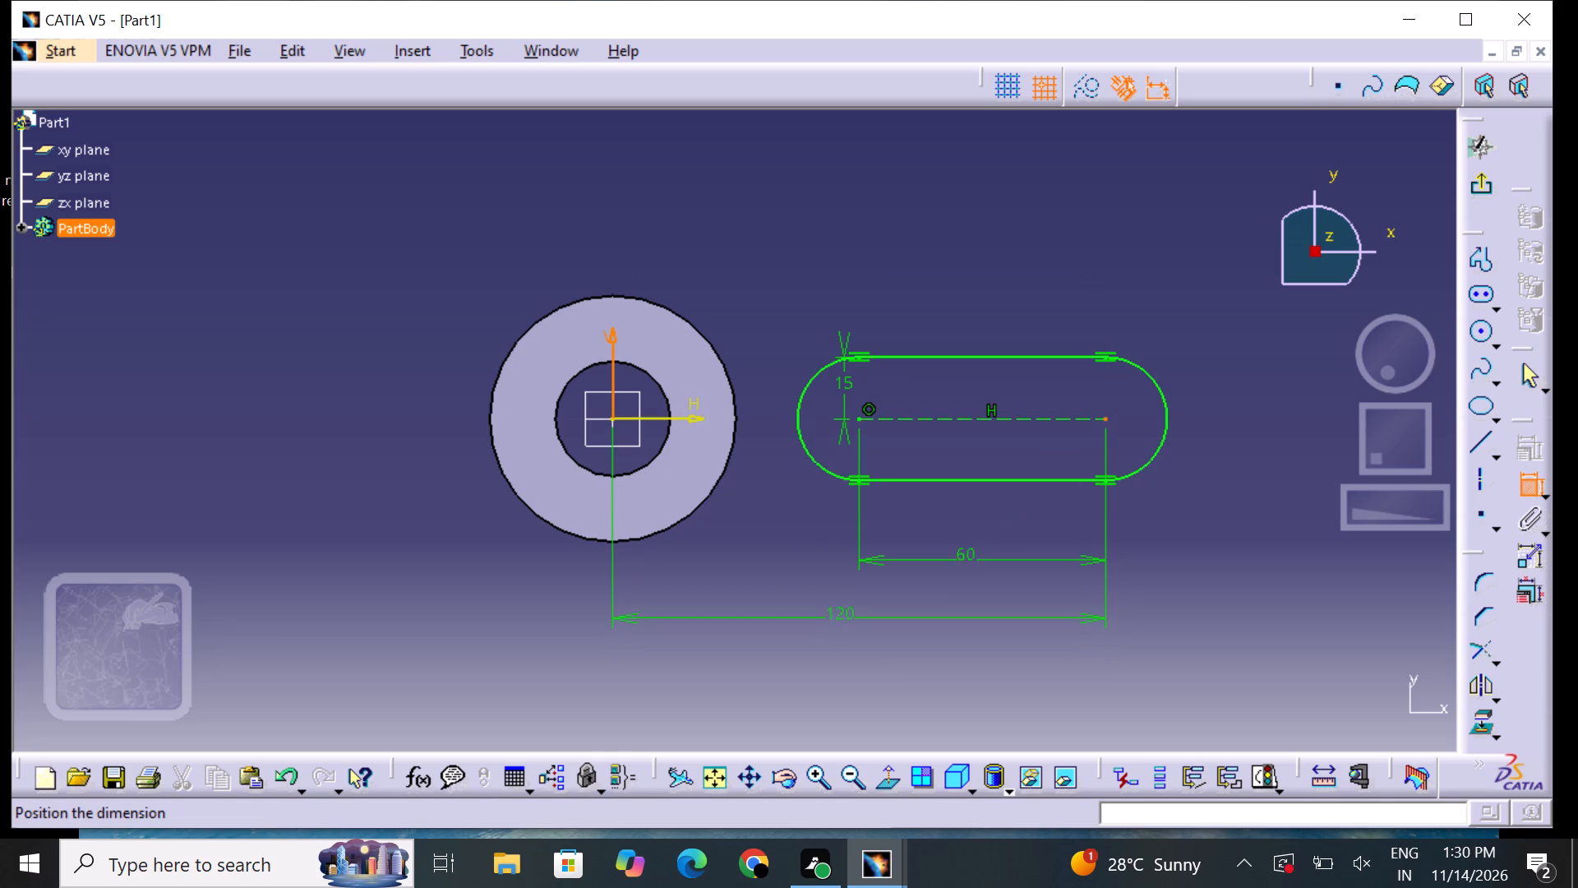
pyautogui.click(858, 594)
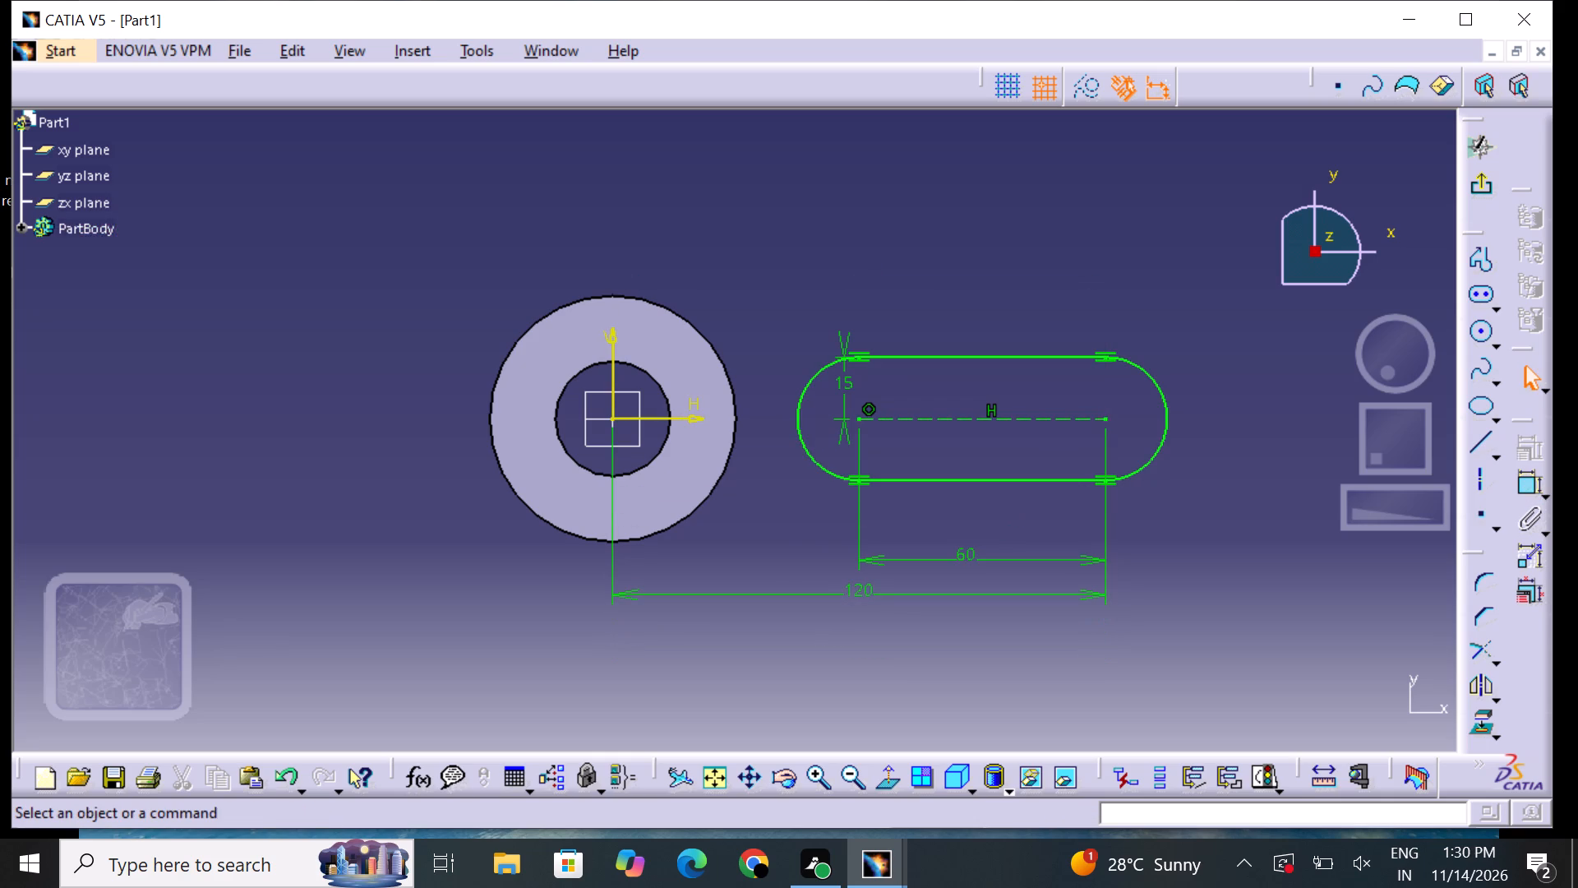
# Move the centreline length dimension and the V-axis distance dimension up closer to the elongated profile, keeping them on separate lines.
pyautogui.moveTo(897, 558); pyautogui.dragTo(909, 531)
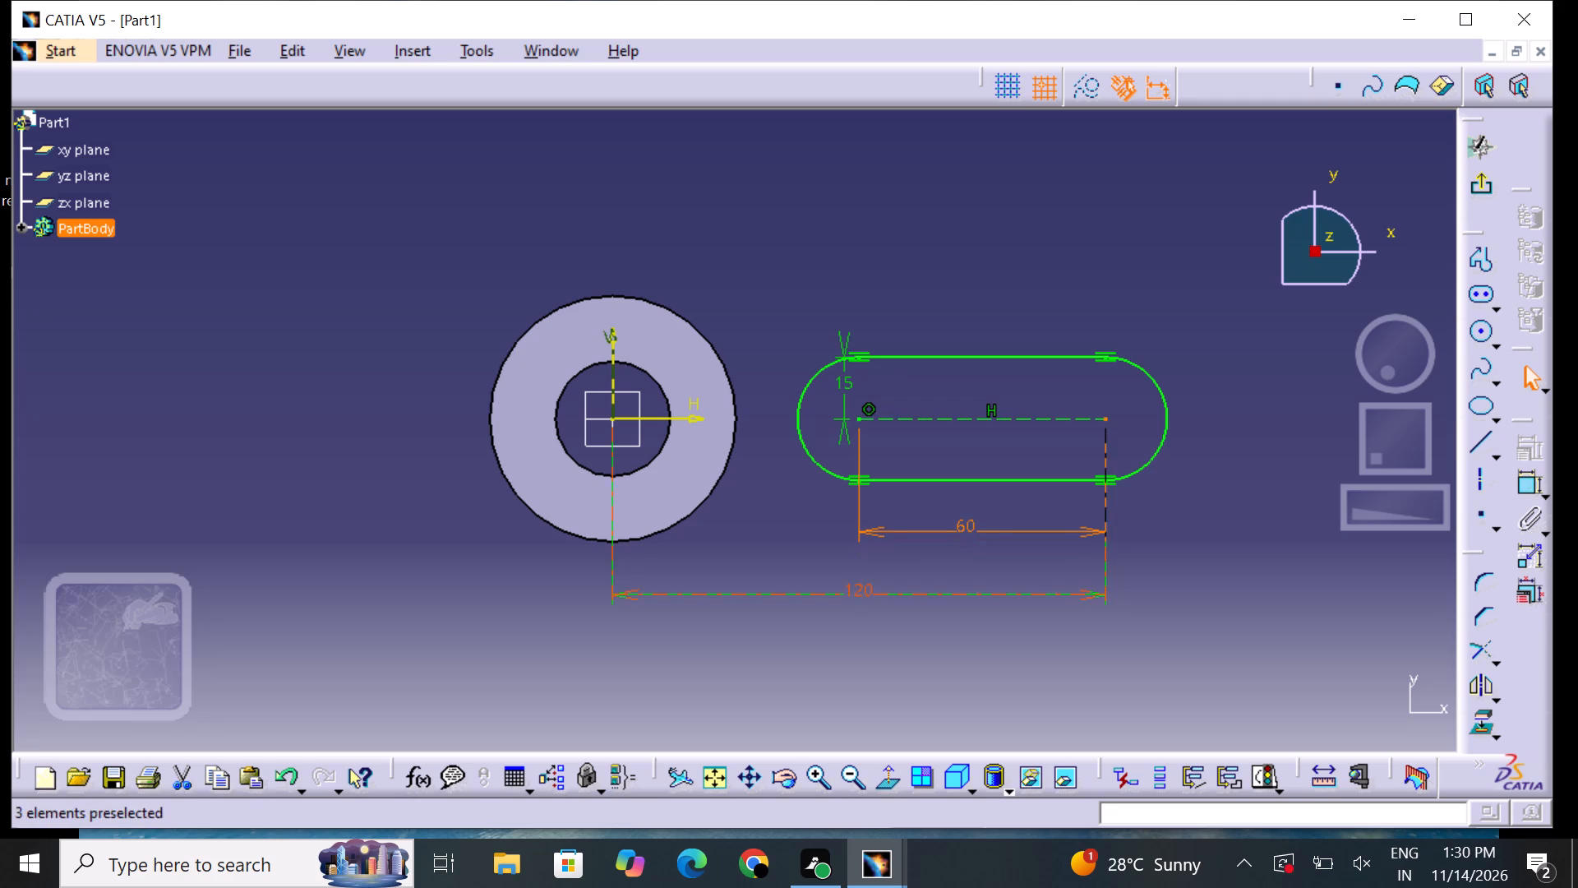
pyautogui.moveTo(862, 588); pyautogui.dragTo(869, 561)
pyautogui.moveTo(865, 585); pyautogui.dragTo(863, 561)
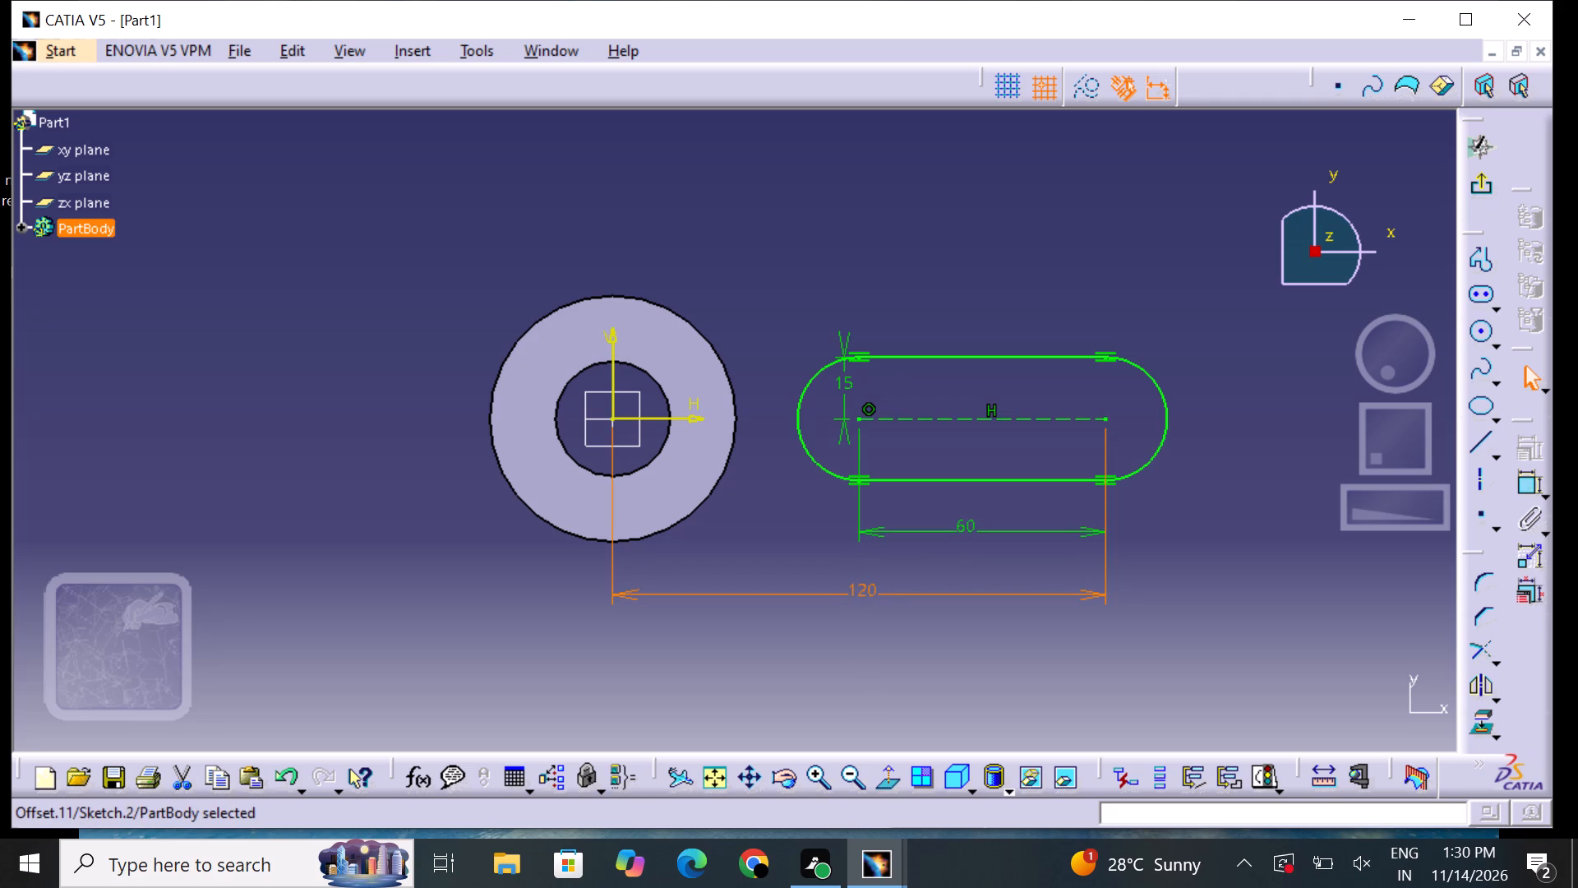
pyautogui.moveTo(863, 561); pyautogui.dragTo(863, 560)
pyautogui.moveTo(865, 599); pyautogui.dragTo(871, 574)
pyautogui.moveTo(824, 596); pyautogui.dragTo(831, 565)
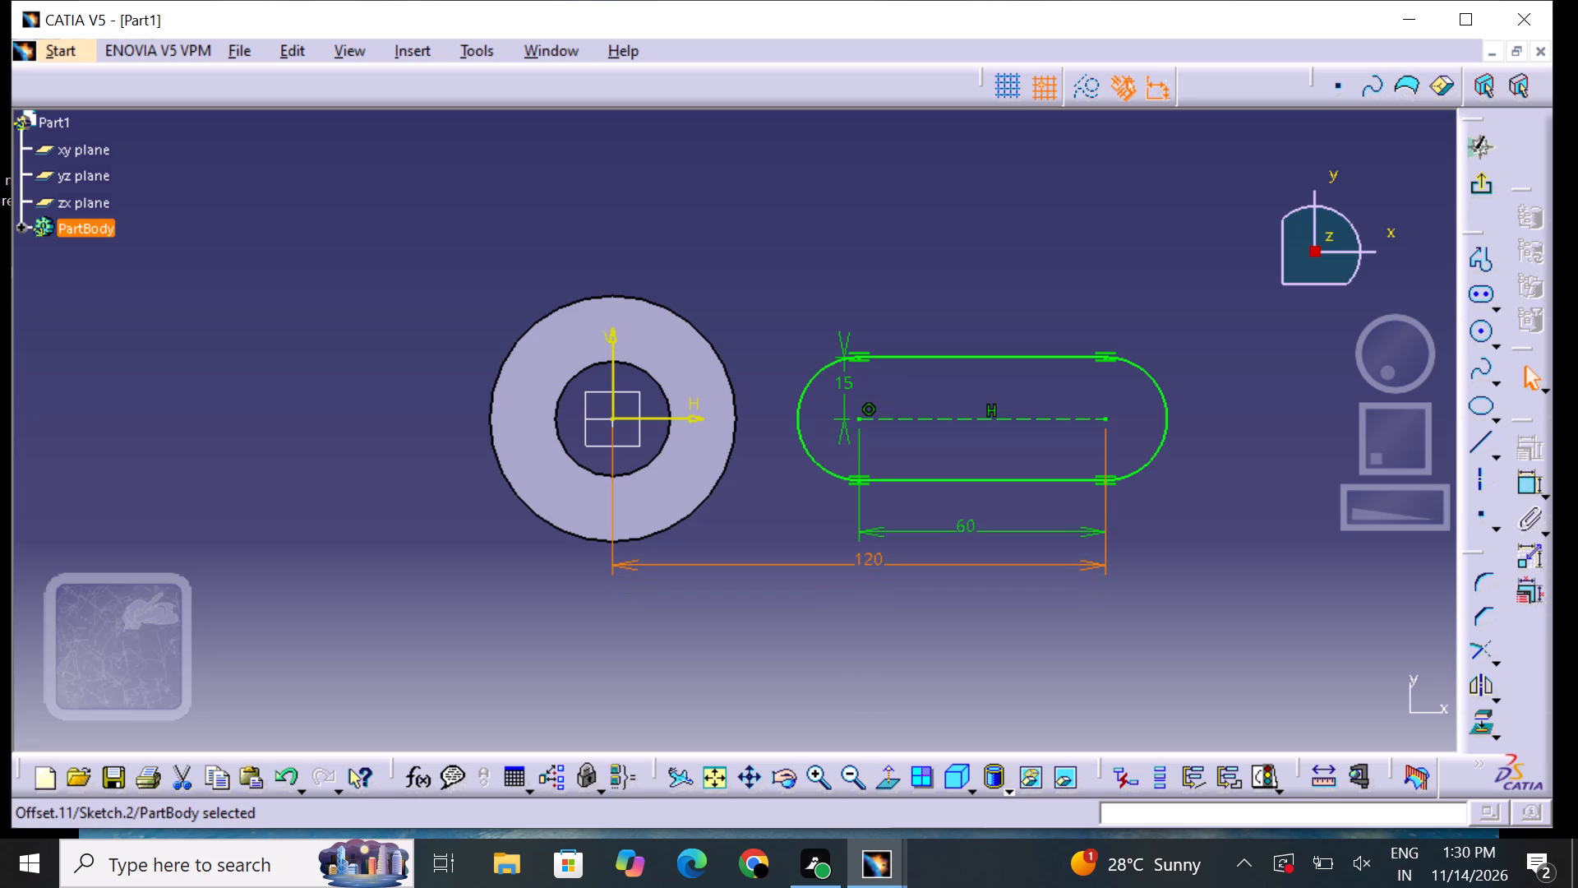
pyautogui.click(875, 637)
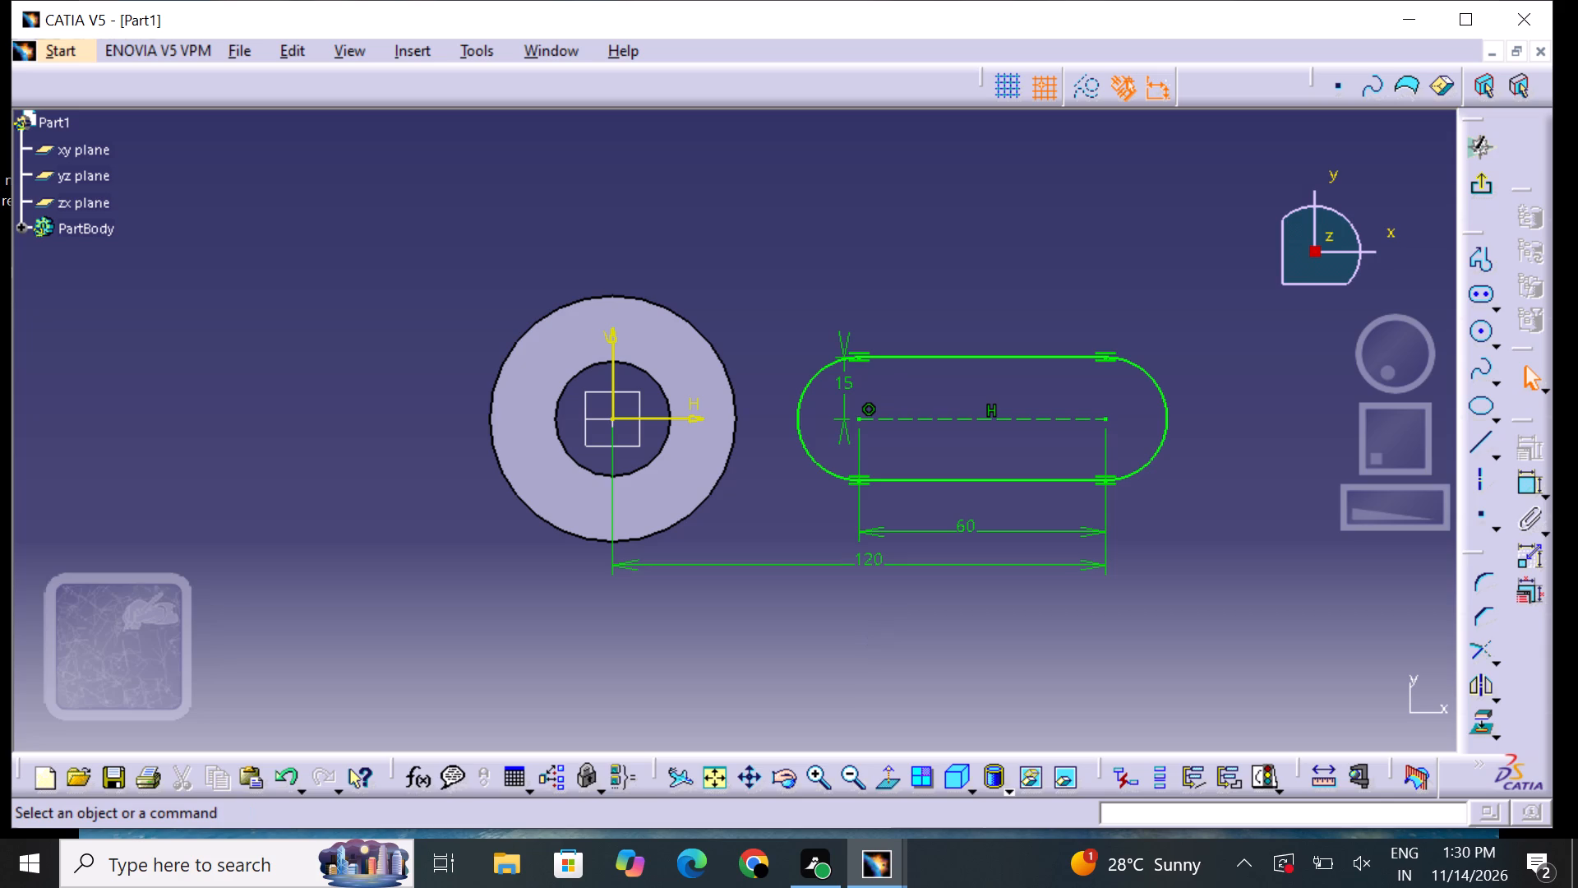
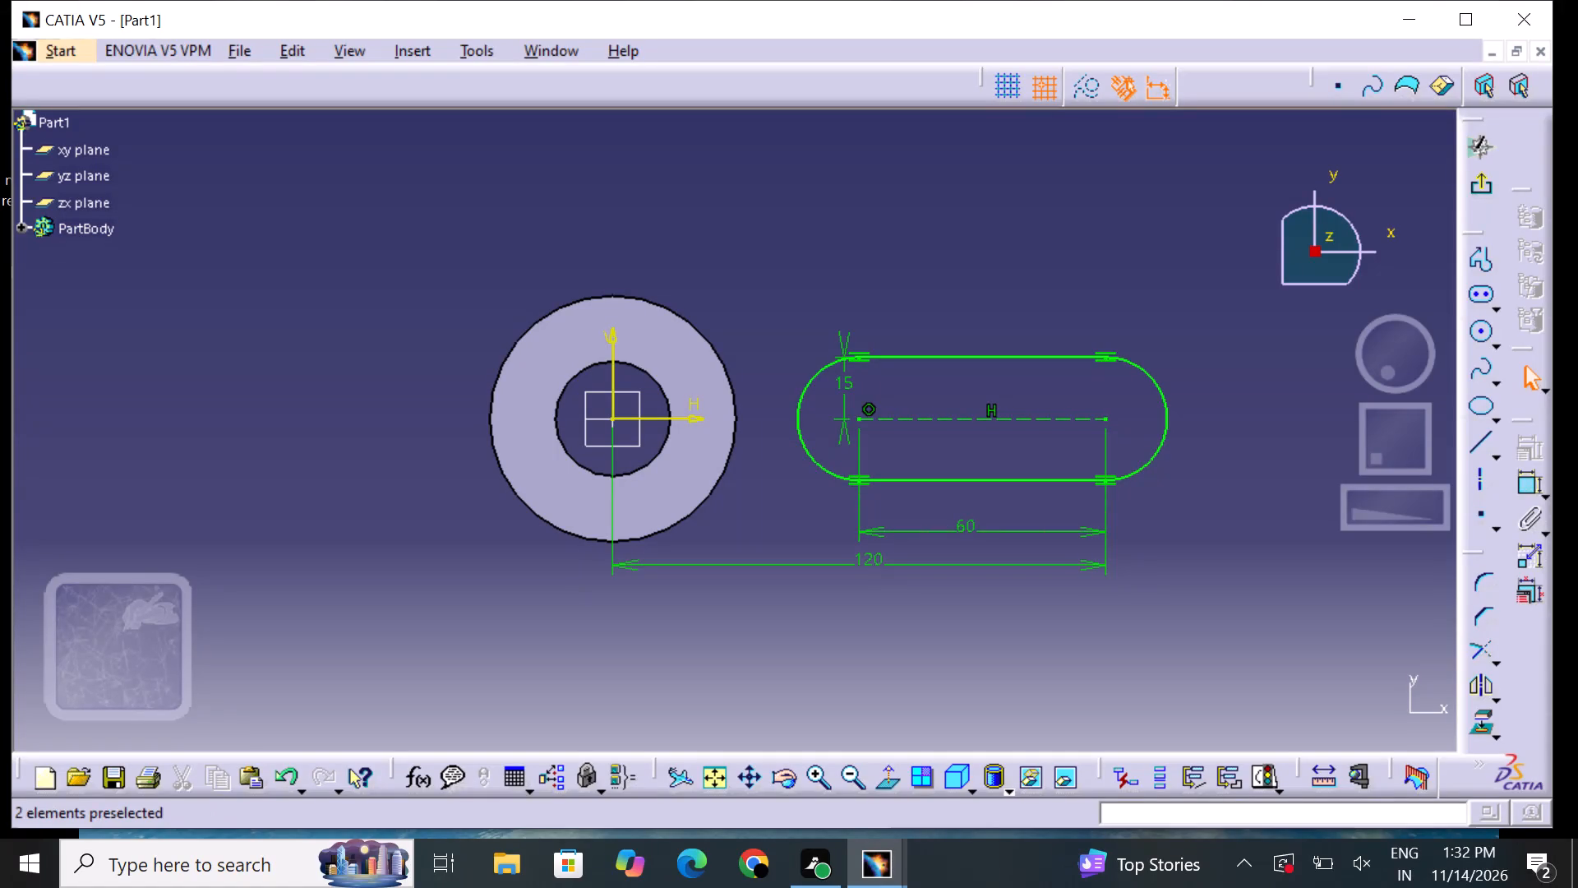
# Sketch a second elongated hole inside the first on the same two centre points, with a radius of about 10 mm.
pyautogui.click(1491, 292)
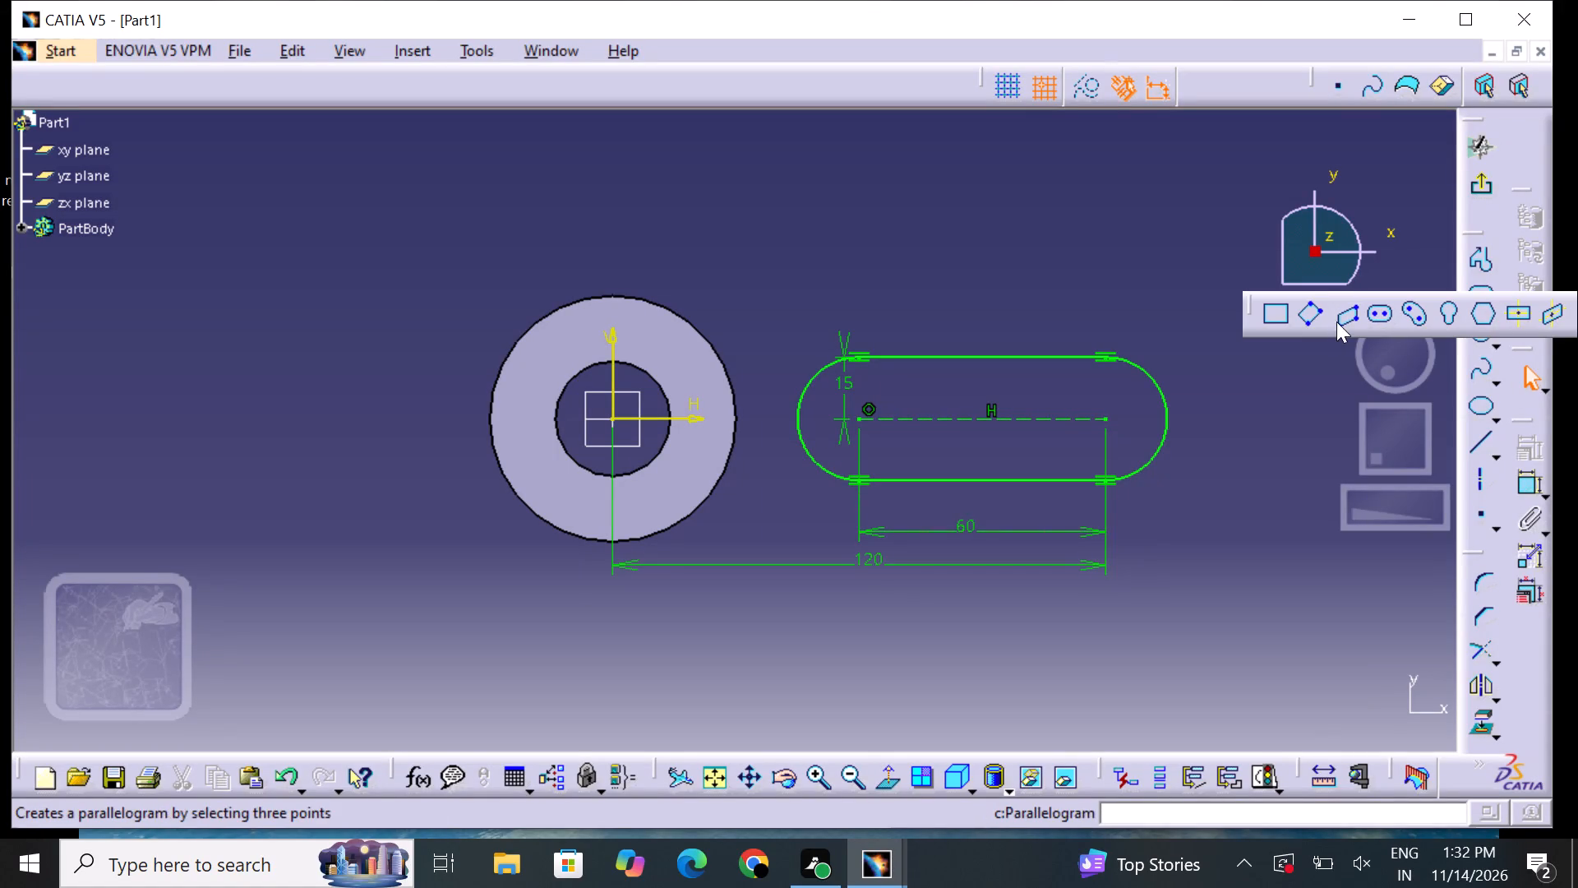
pyautogui.click(1381, 312)
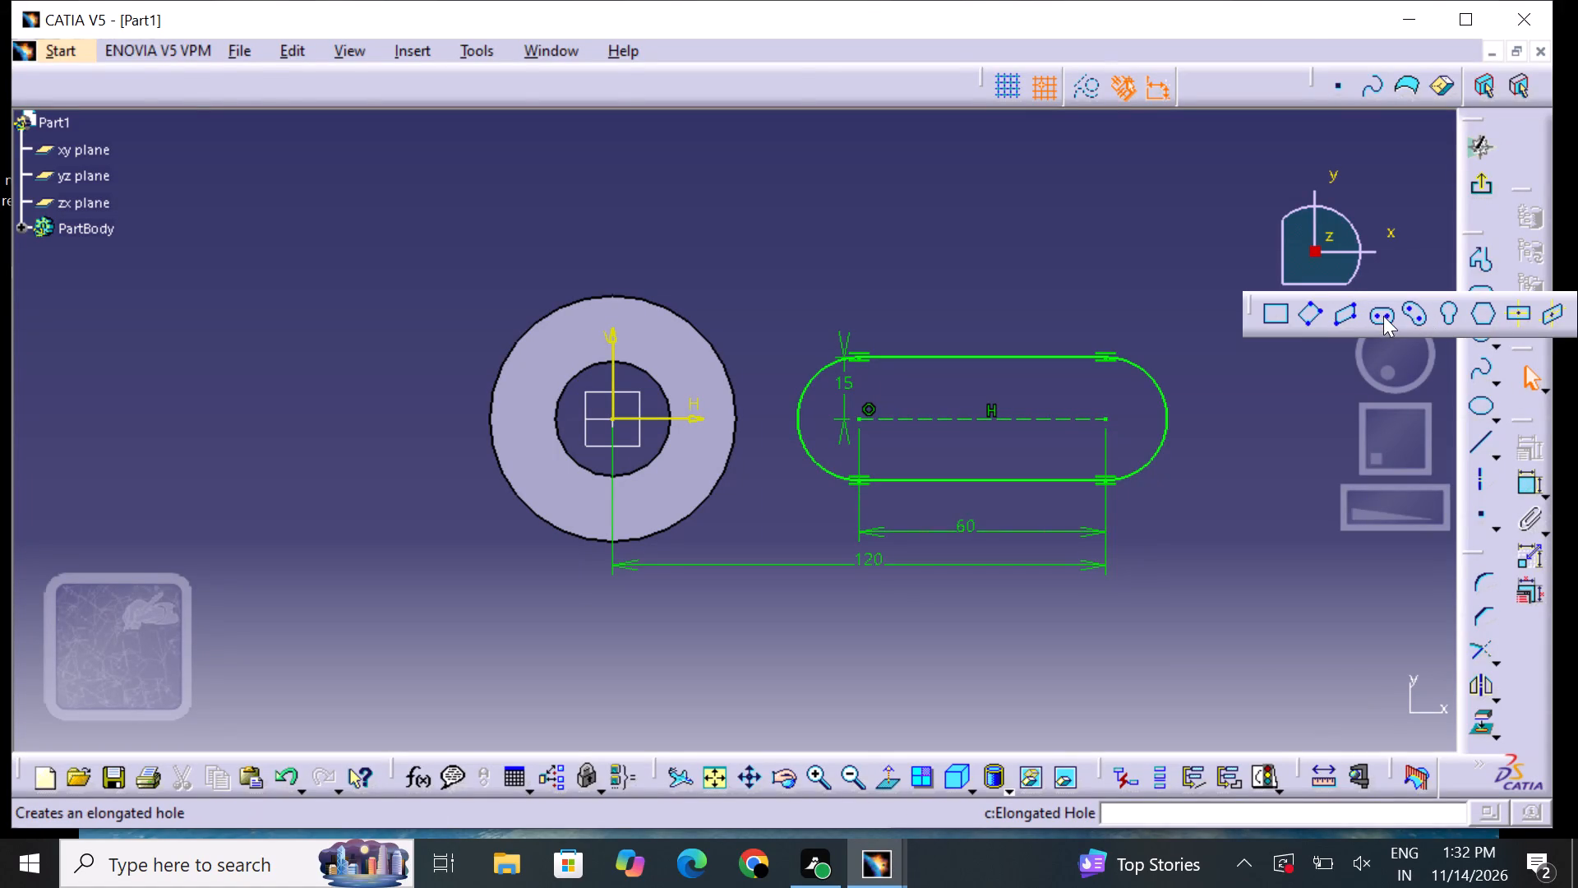
pyautogui.click(864, 418)
pyautogui.click(1110, 423)
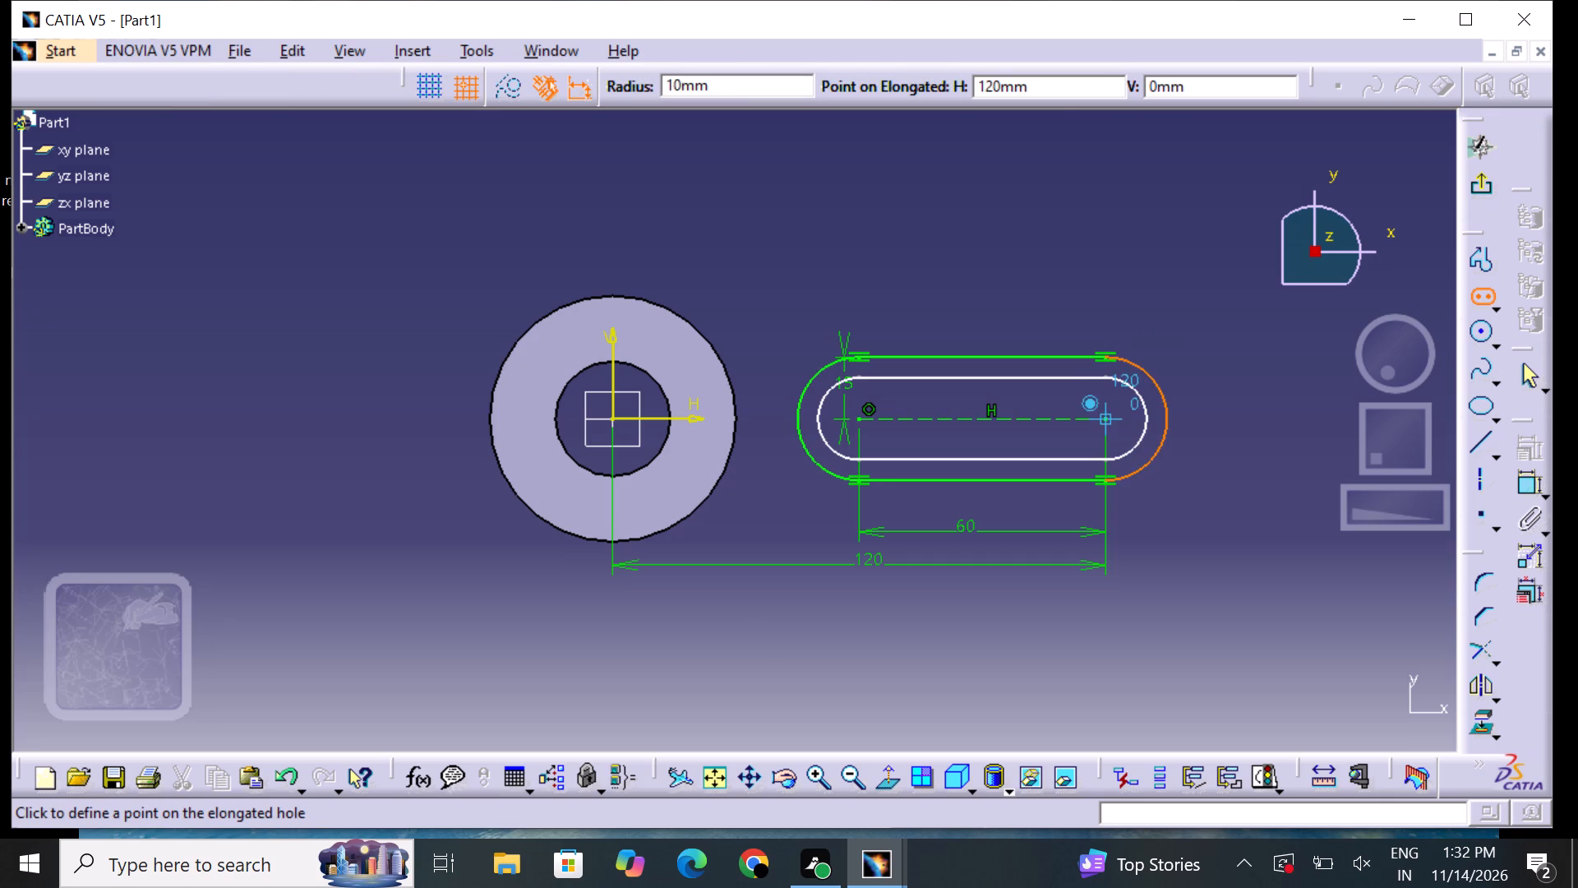
pyautogui.click(1089, 405)
pyautogui.click(1077, 294)
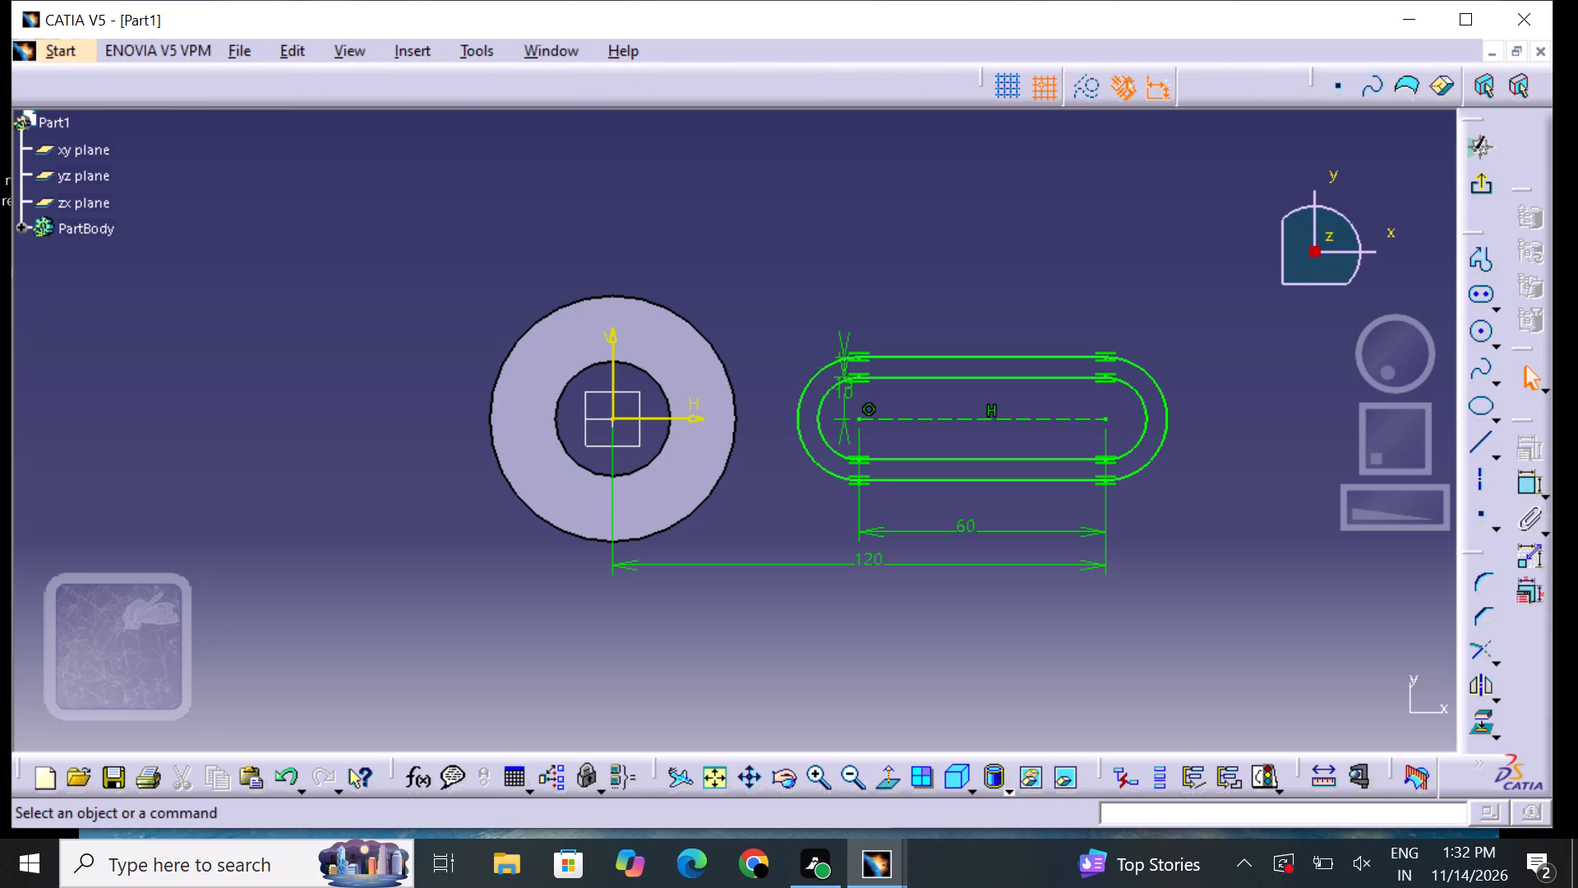
# Set the inner elongated profile's offset between its centreline and straight edge to 6 mm.
pyautogui.doubleClick(810, 773)
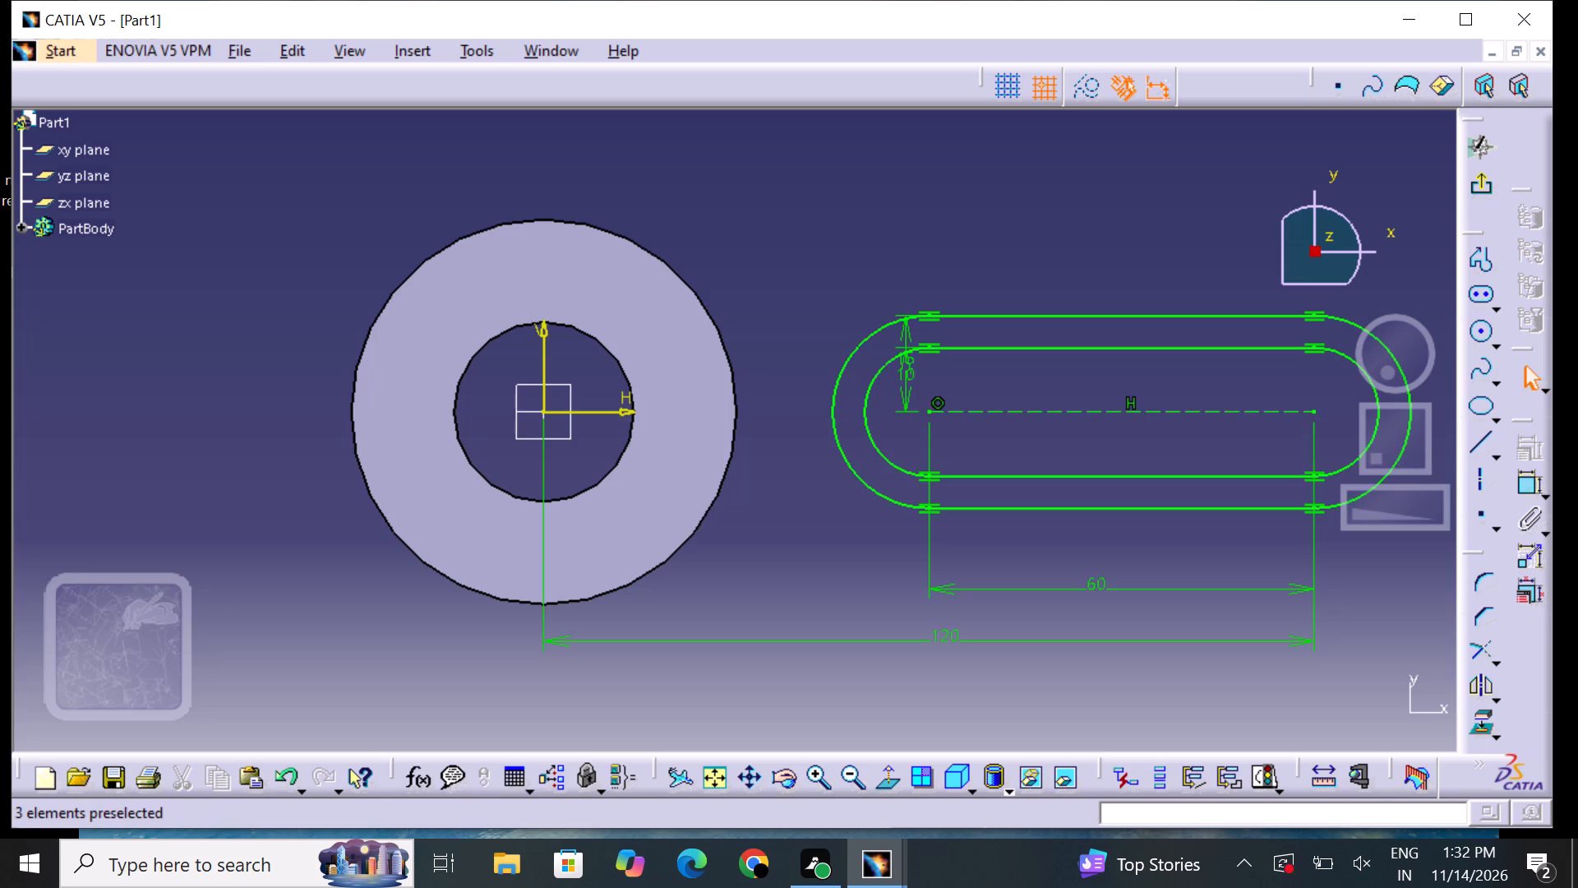
pyautogui.doubleClick(911, 368)
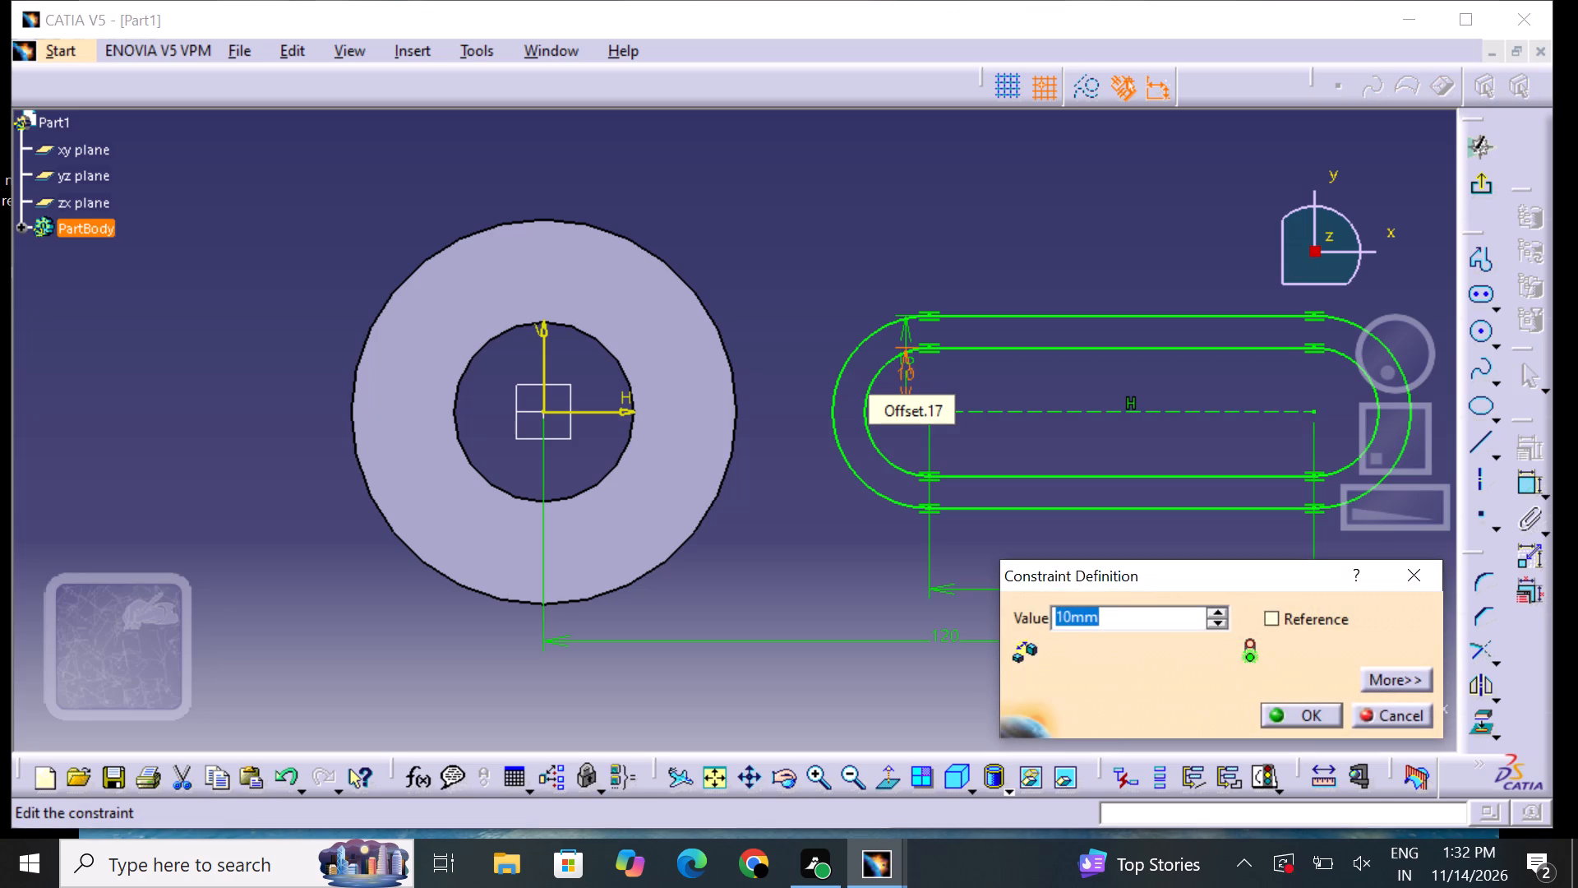
pyautogui.press('BackSpace')
pyautogui.press('6')
pyautogui.press('Return')
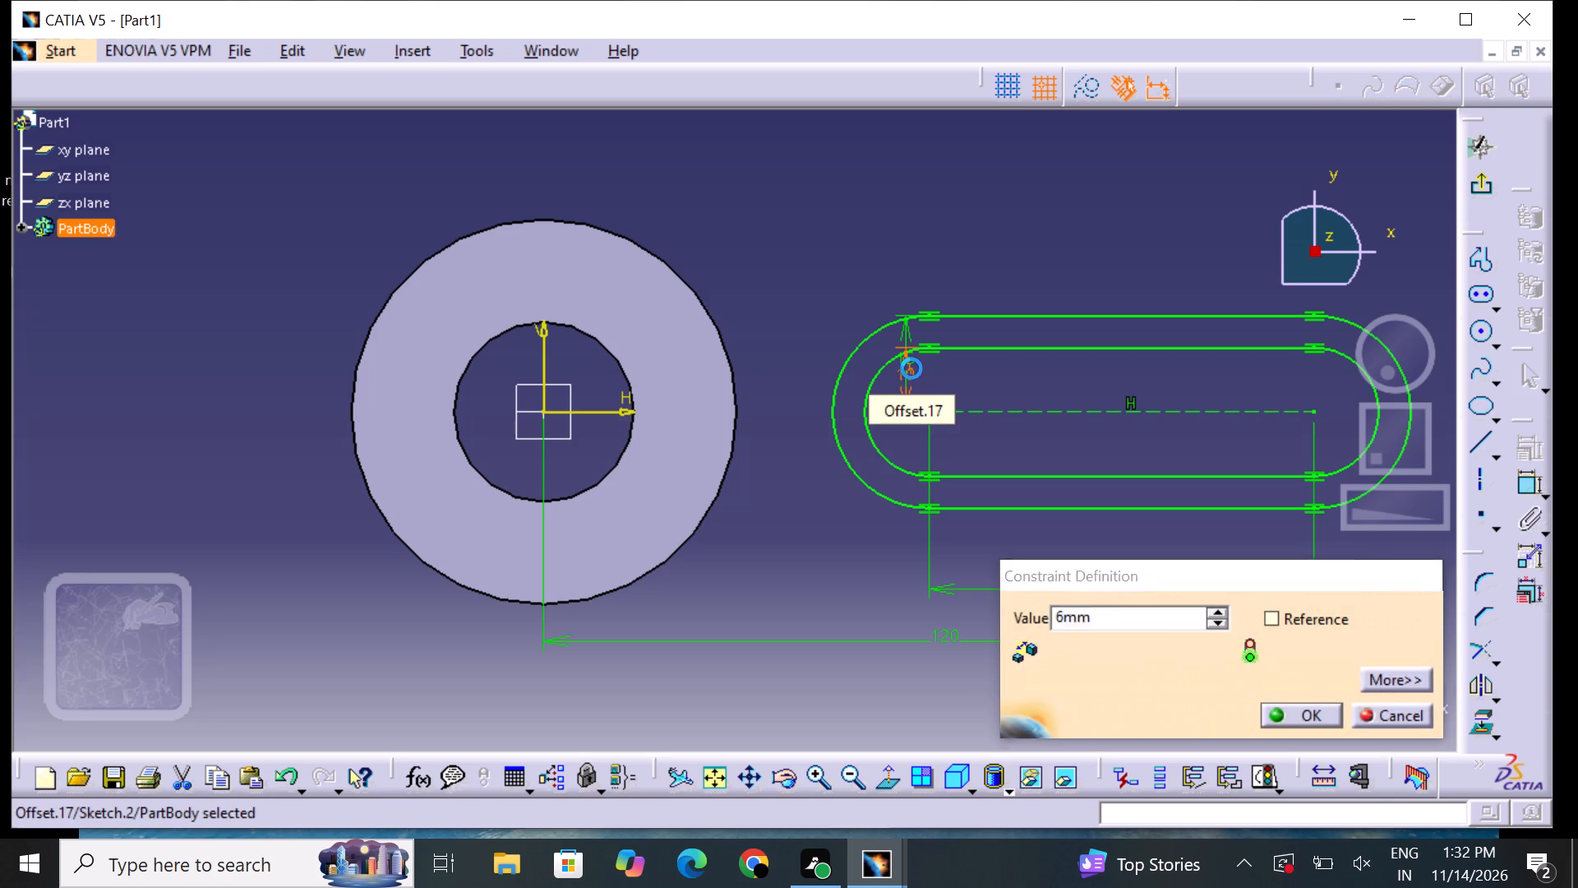
pyautogui.click(930, 262)
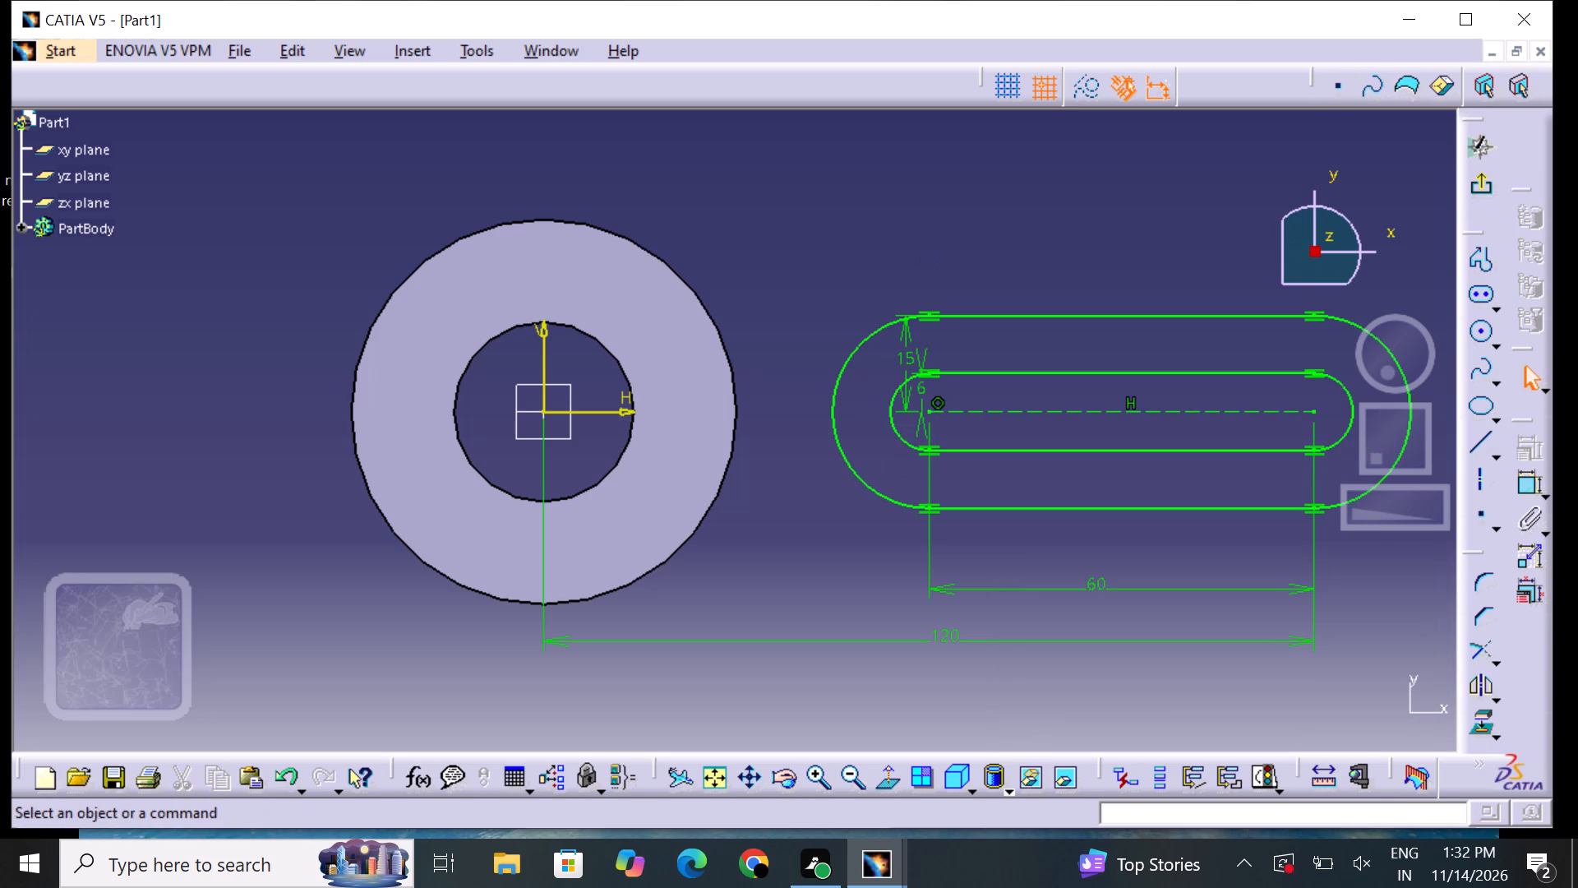
# Exit the sketch and pad the two nested elongated profiles to a length of 15 mm.
pyautogui.moveTo(897, 366); pyautogui.dragTo(813, 345, button='middle')
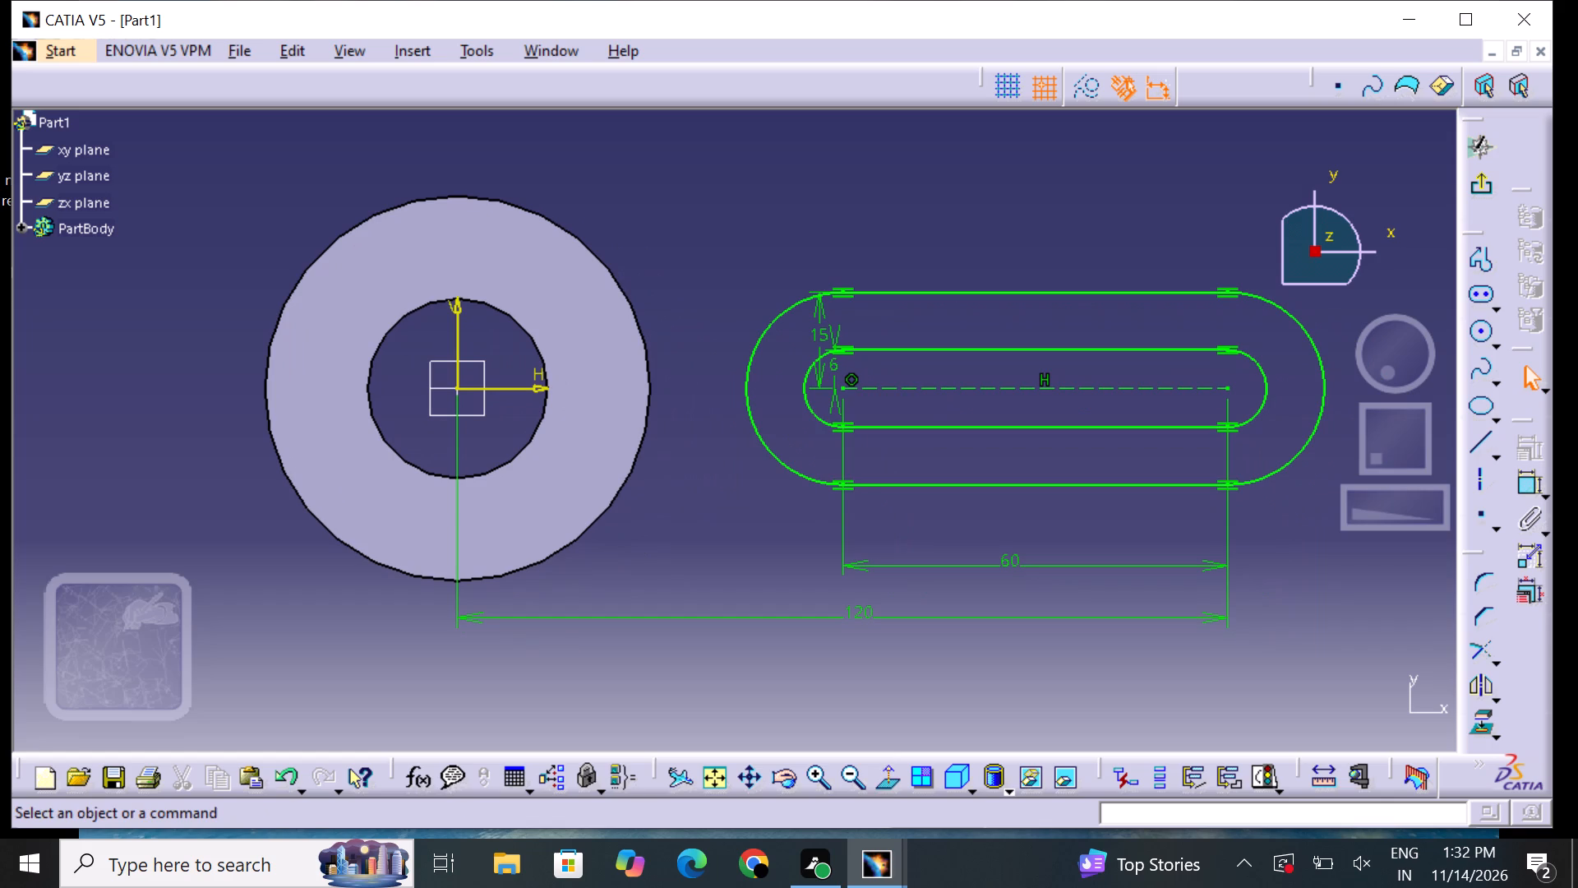
pyautogui.click(869, 779)
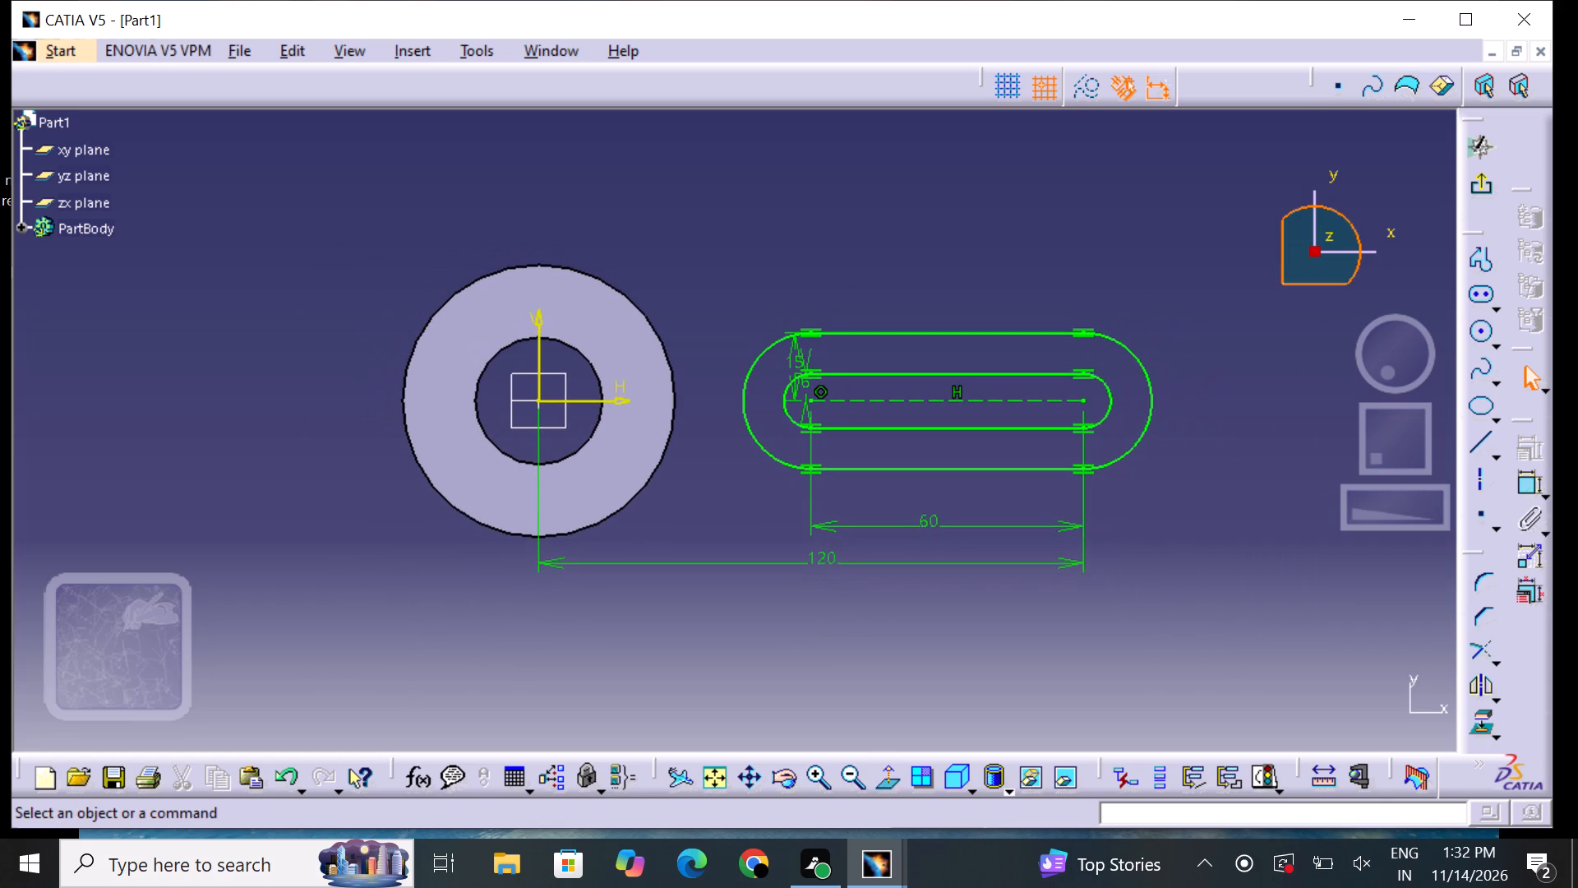
pyautogui.click(1481, 191)
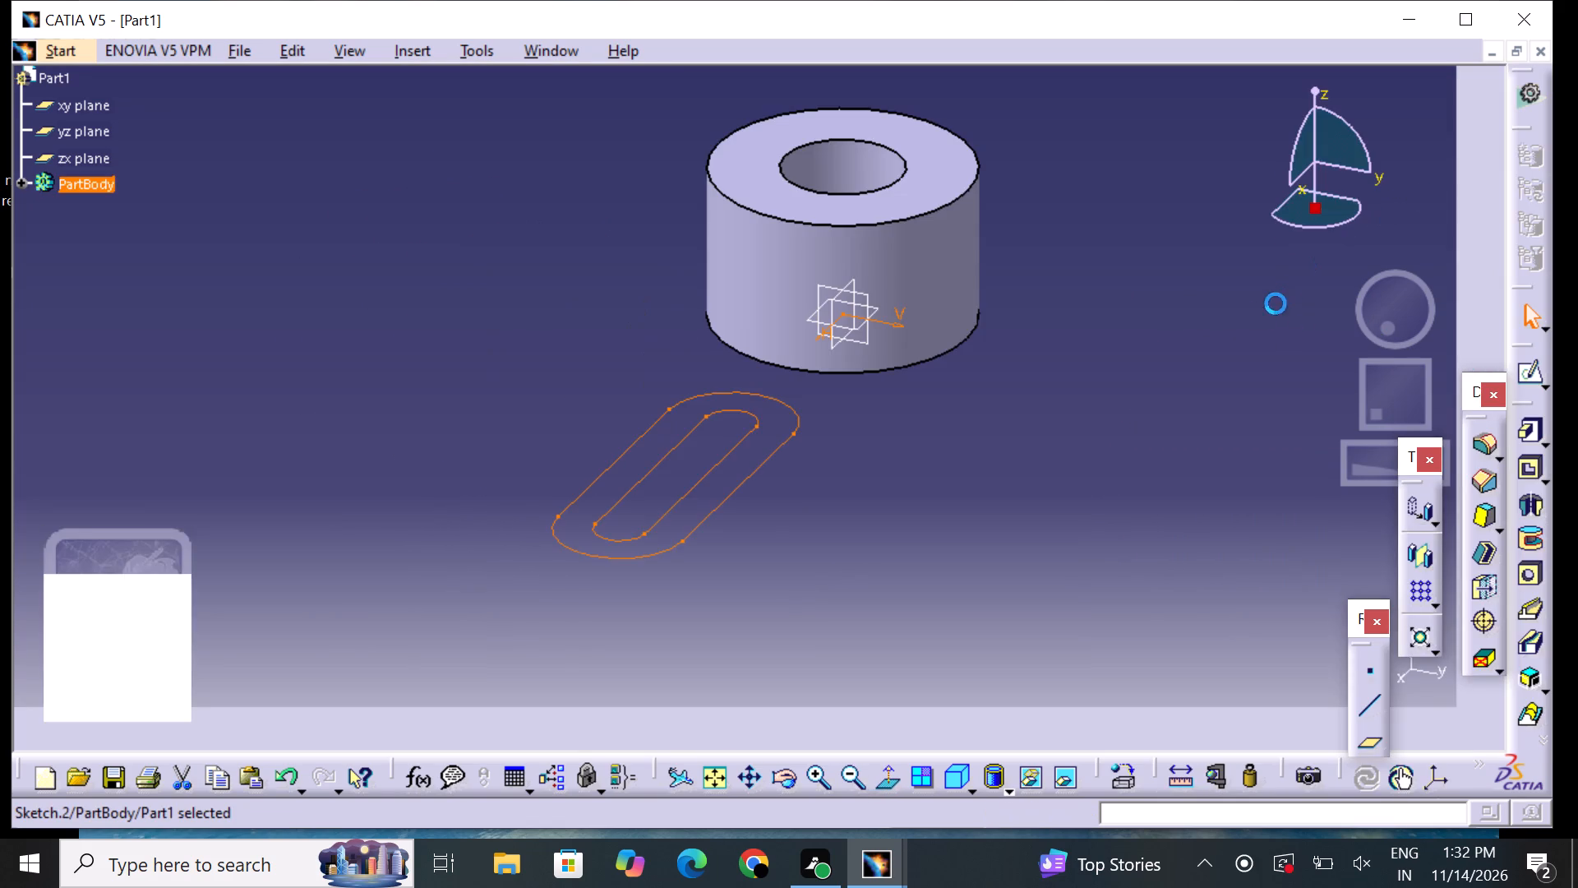
pyautogui.click(1532, 433)
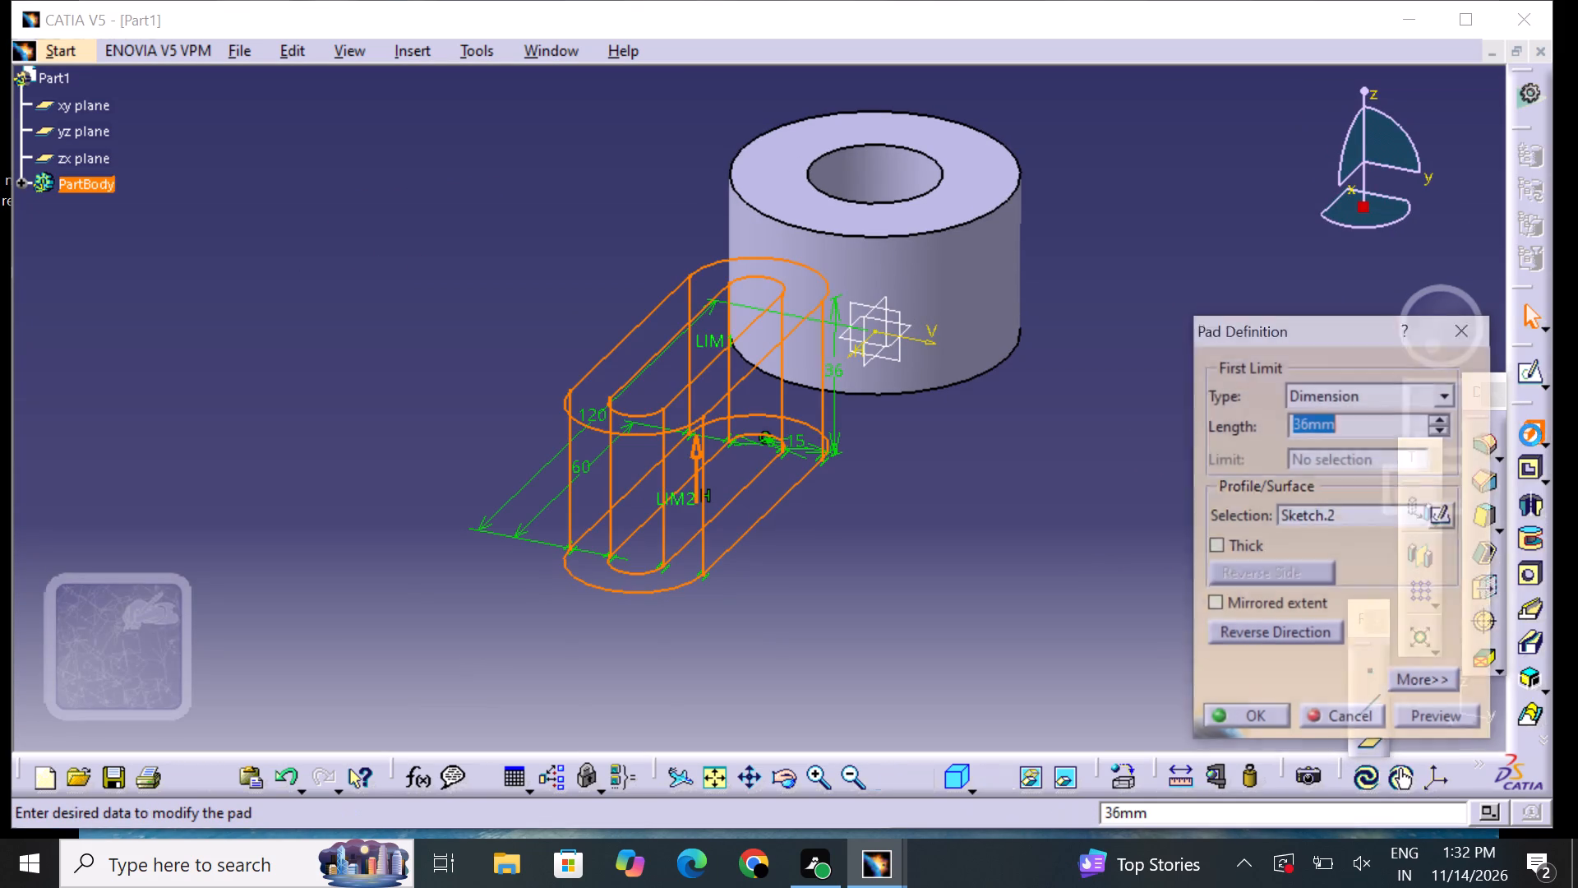
pyautogui.press('BackSpace')
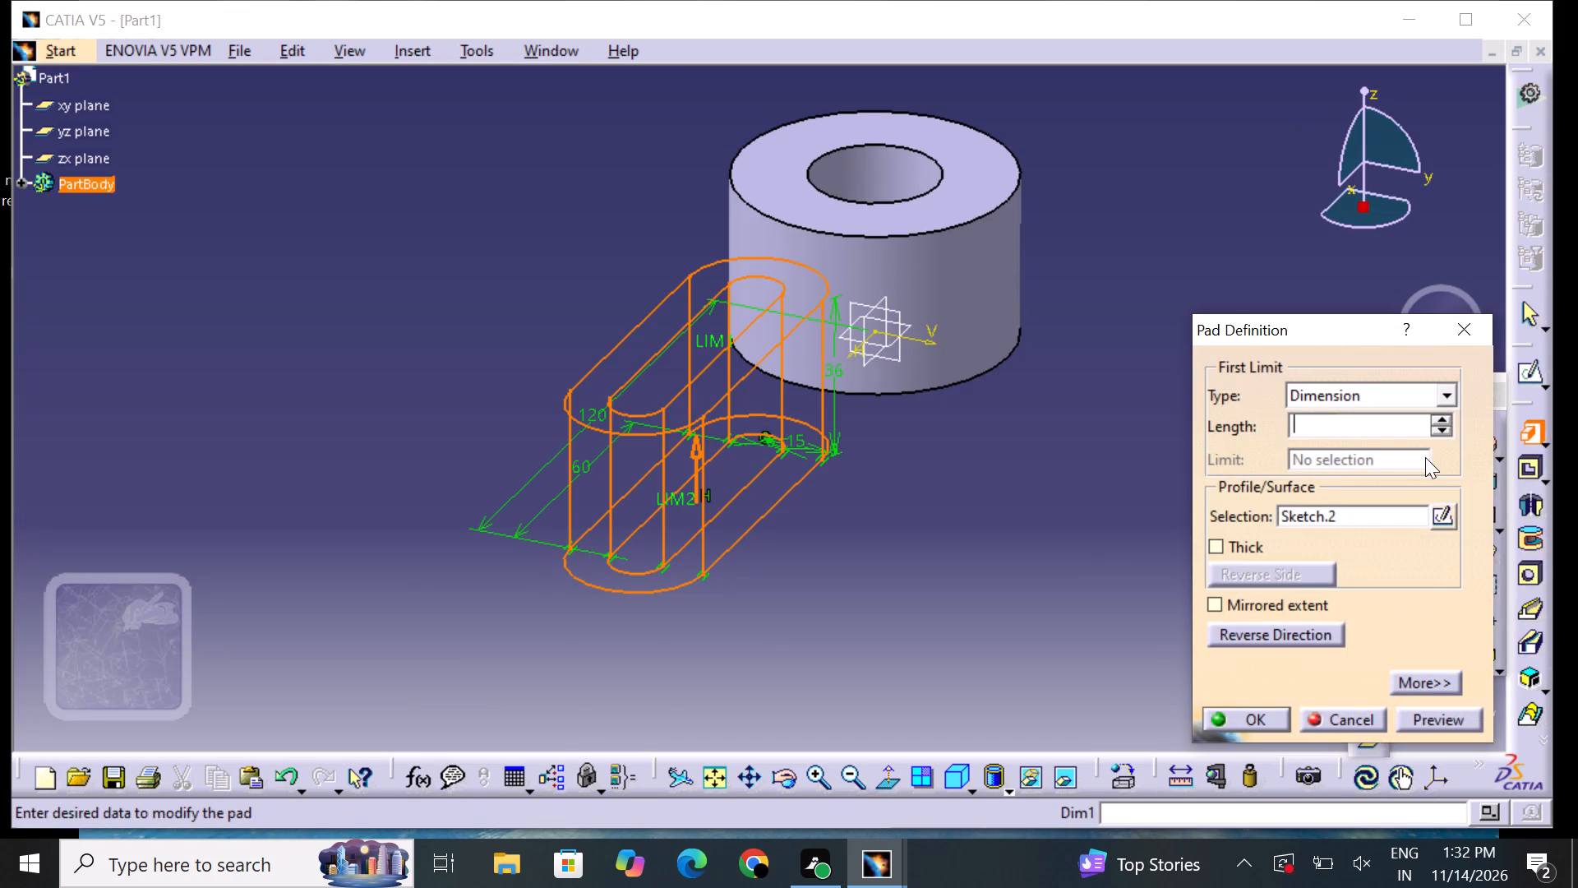
pyautogui.press('1')
pyautogui.press('5')
pyautogui.press('Return')
pyautogui.moveTo(992, 463); pyautogui.dragTo(980, 464)
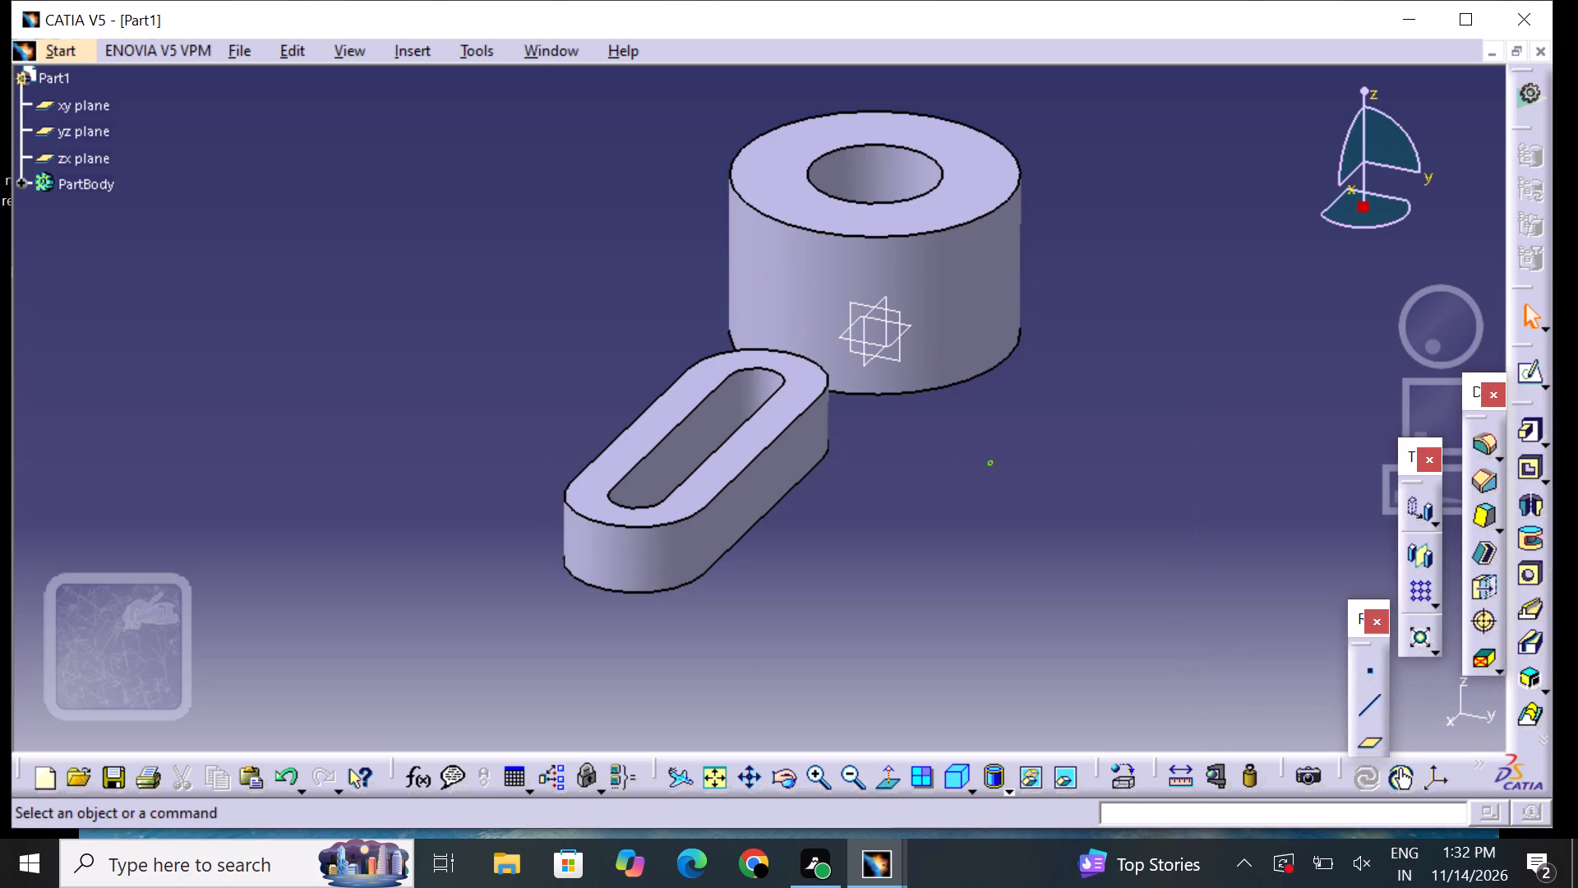
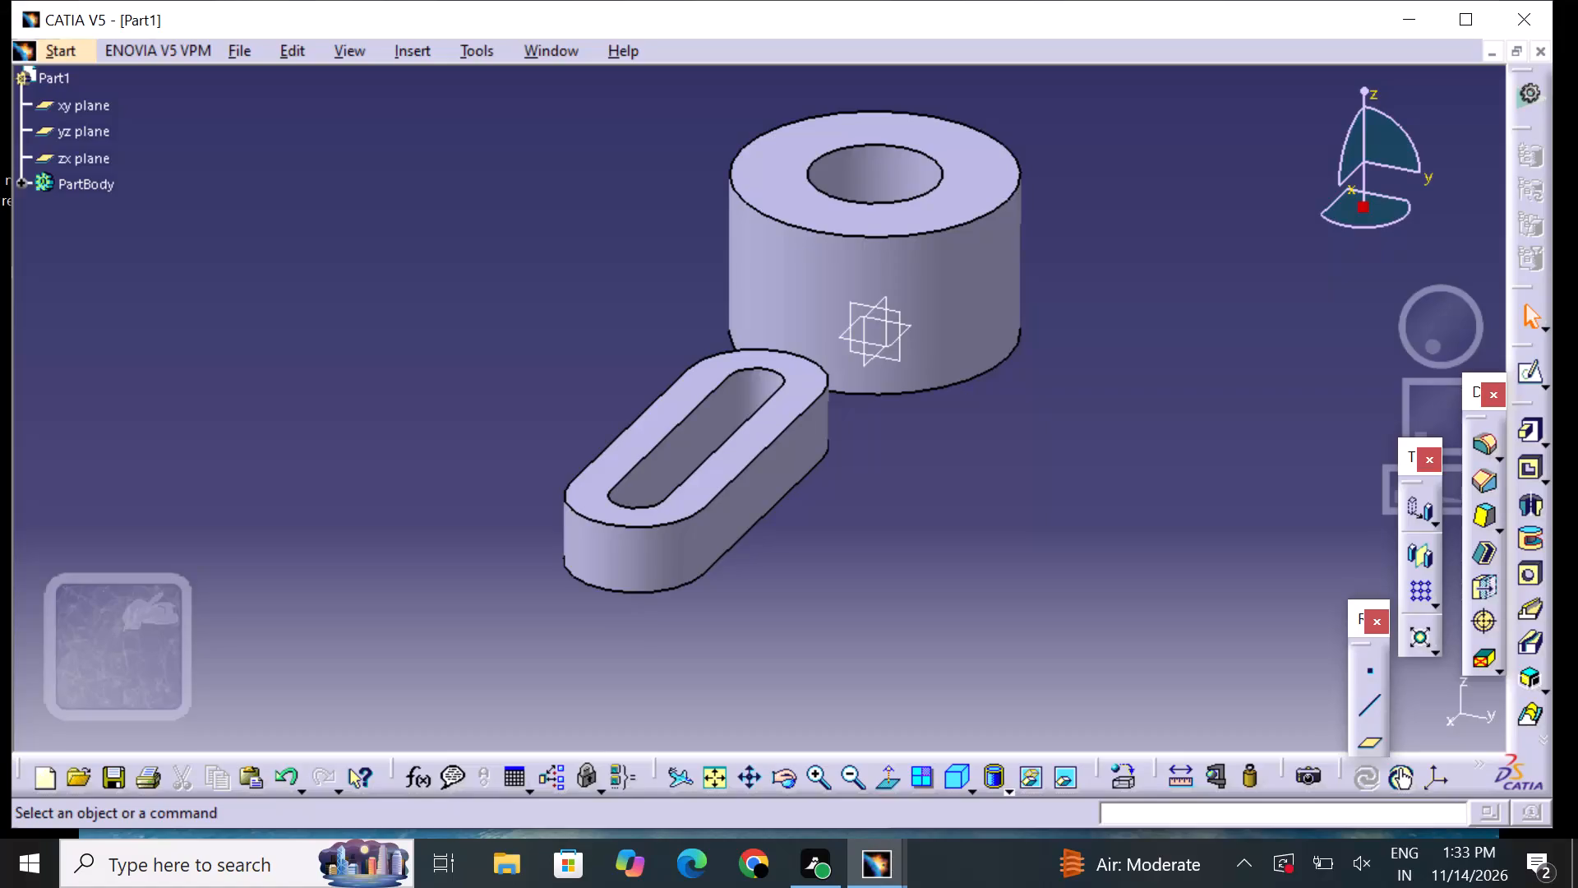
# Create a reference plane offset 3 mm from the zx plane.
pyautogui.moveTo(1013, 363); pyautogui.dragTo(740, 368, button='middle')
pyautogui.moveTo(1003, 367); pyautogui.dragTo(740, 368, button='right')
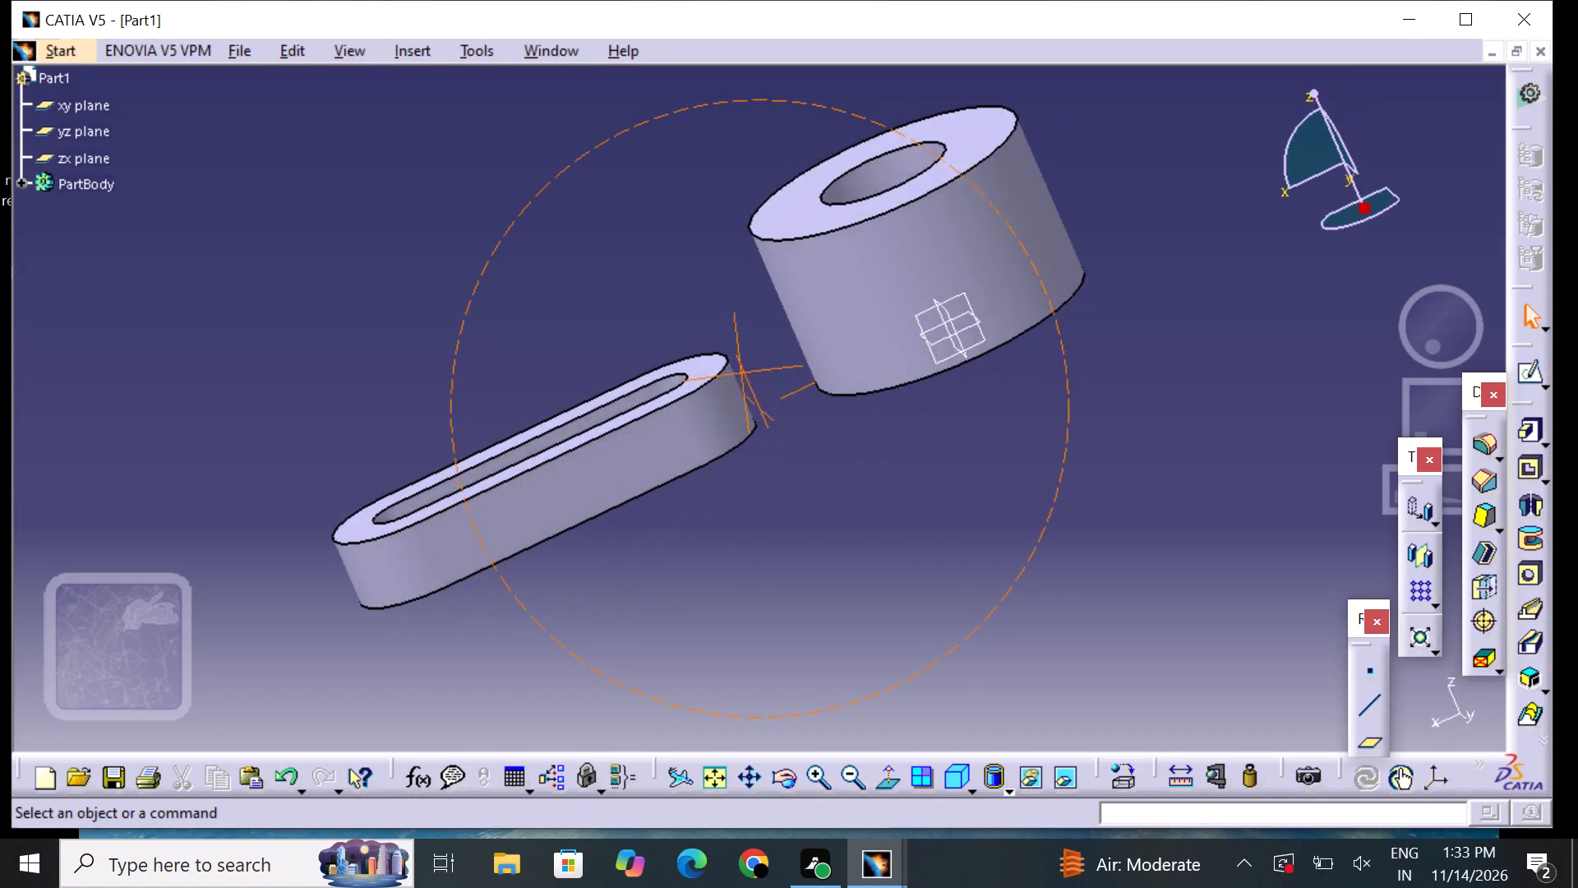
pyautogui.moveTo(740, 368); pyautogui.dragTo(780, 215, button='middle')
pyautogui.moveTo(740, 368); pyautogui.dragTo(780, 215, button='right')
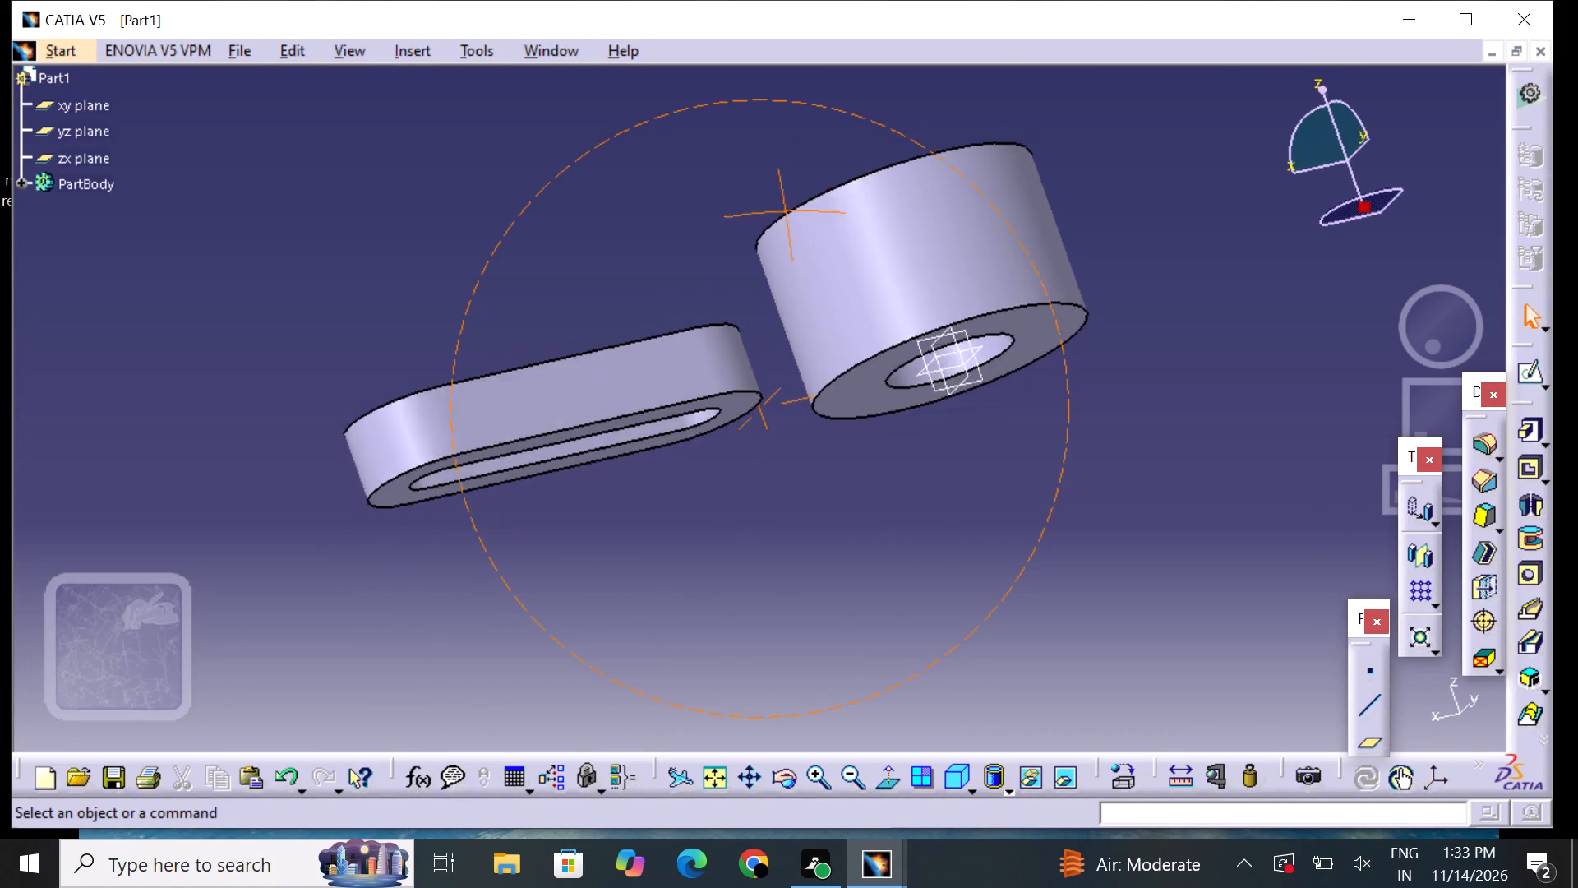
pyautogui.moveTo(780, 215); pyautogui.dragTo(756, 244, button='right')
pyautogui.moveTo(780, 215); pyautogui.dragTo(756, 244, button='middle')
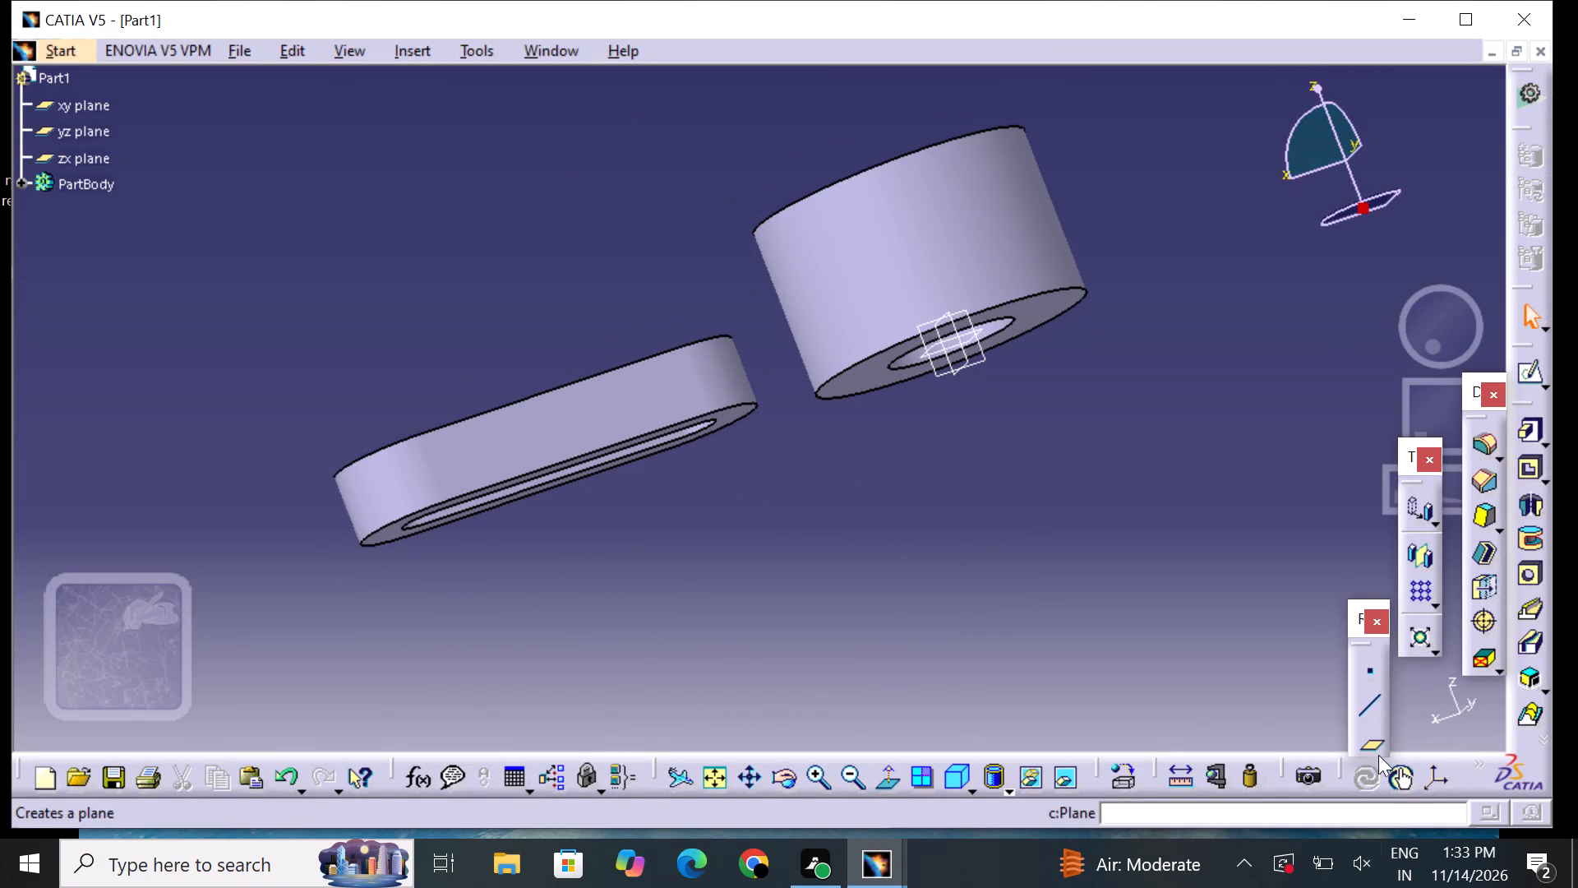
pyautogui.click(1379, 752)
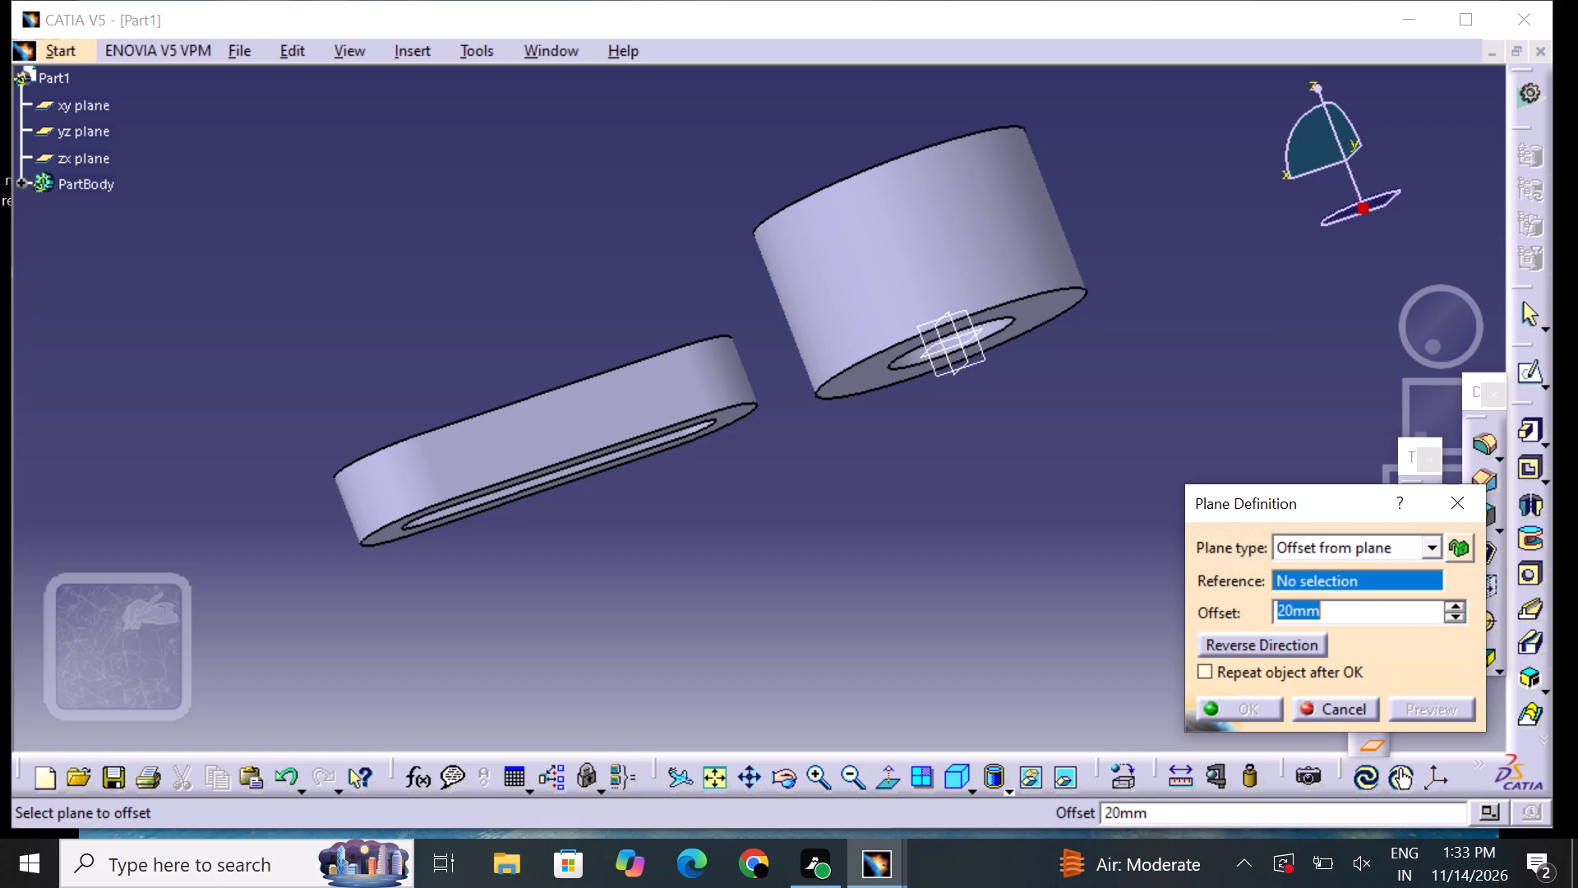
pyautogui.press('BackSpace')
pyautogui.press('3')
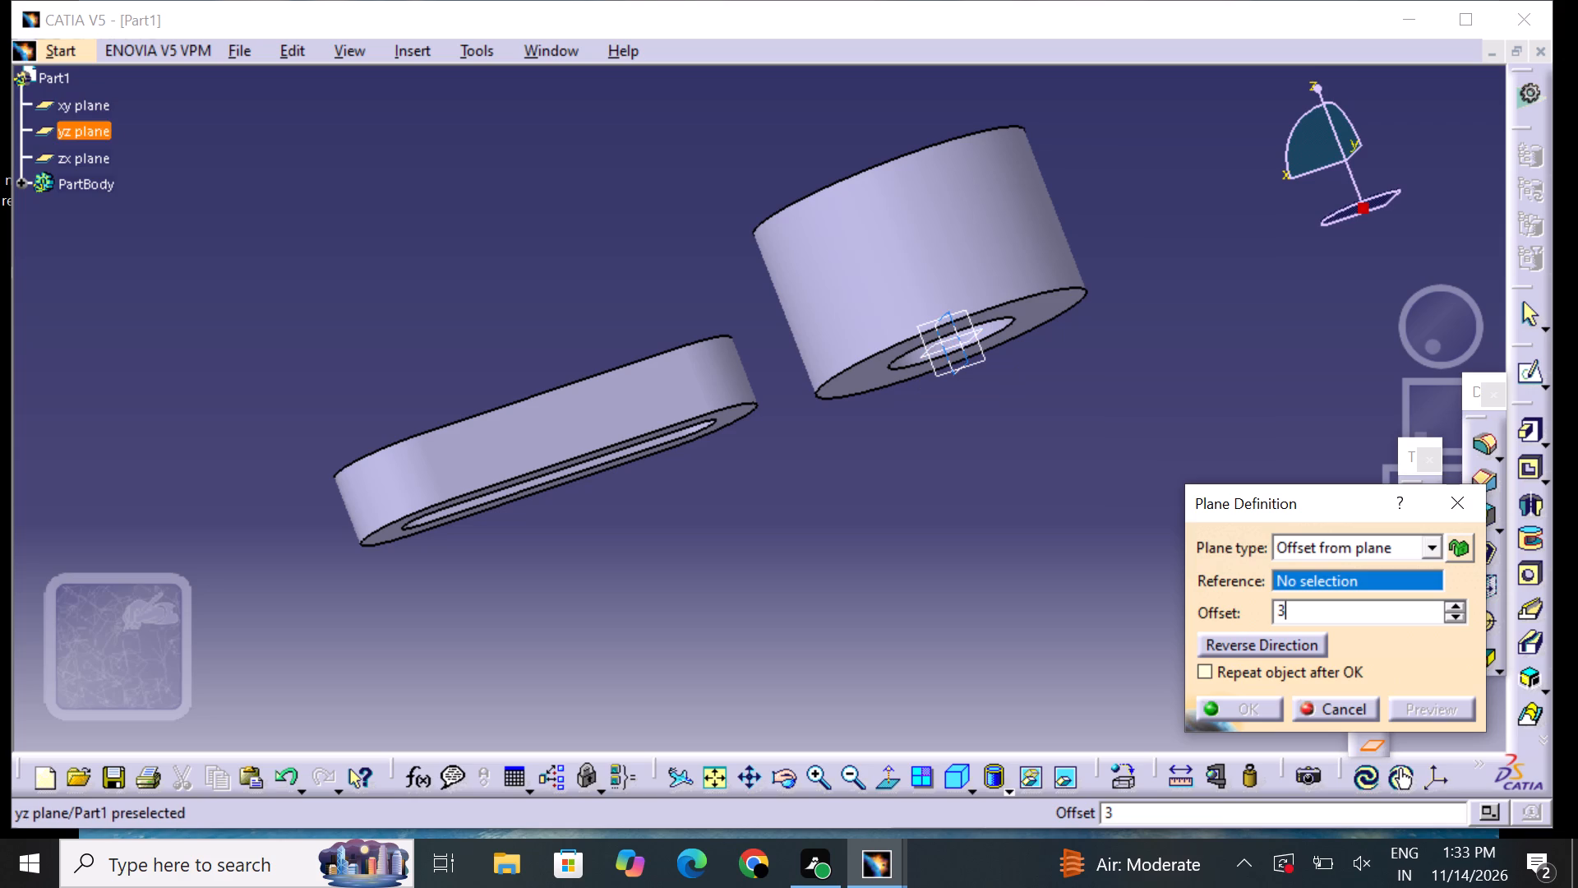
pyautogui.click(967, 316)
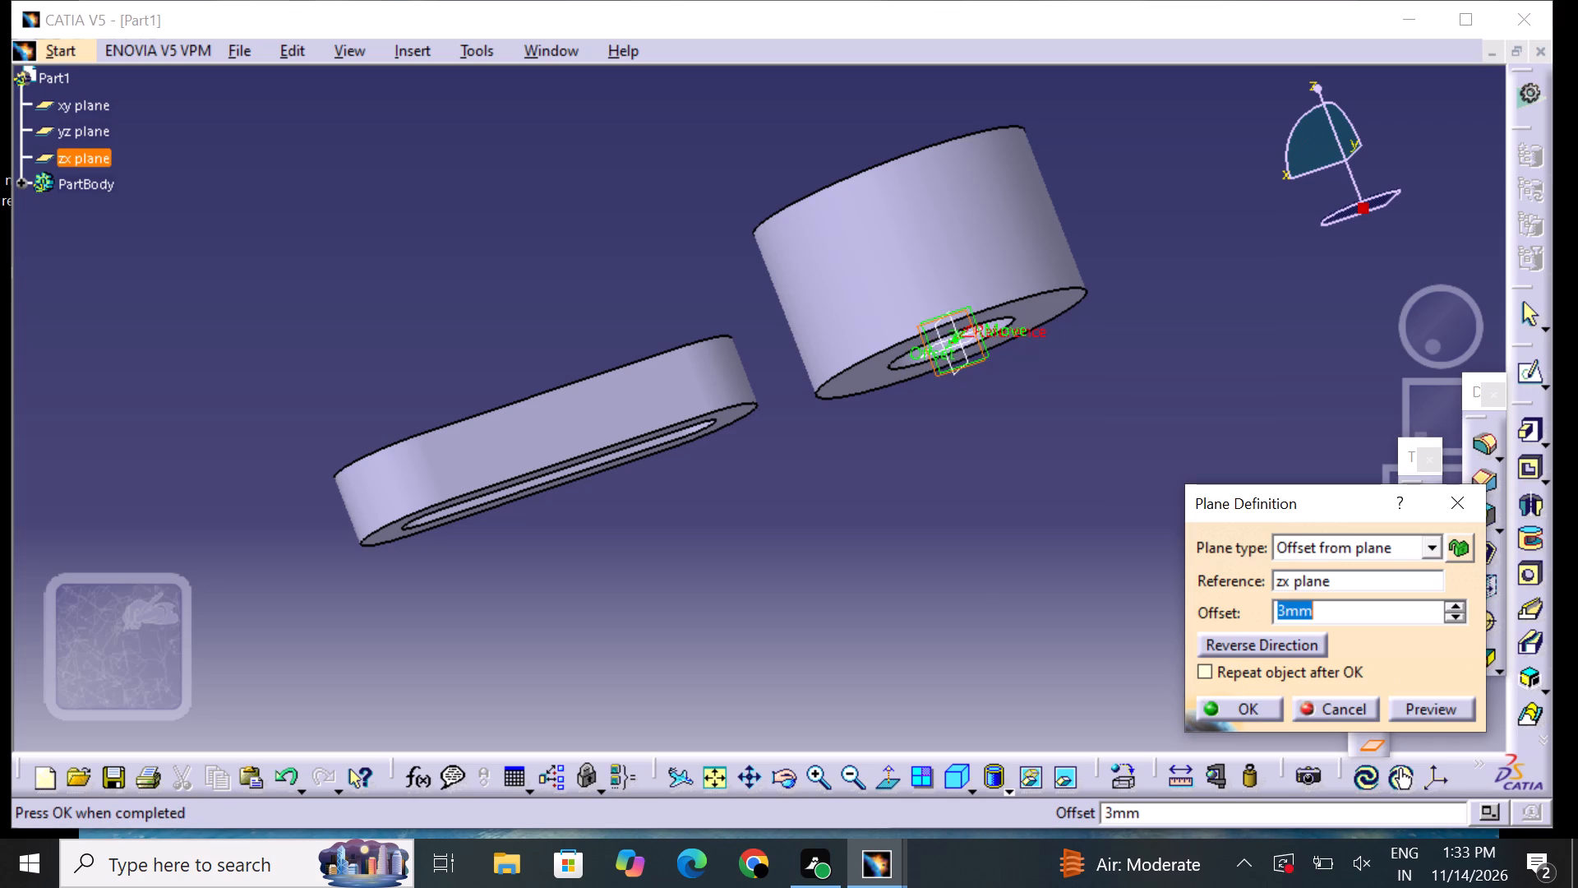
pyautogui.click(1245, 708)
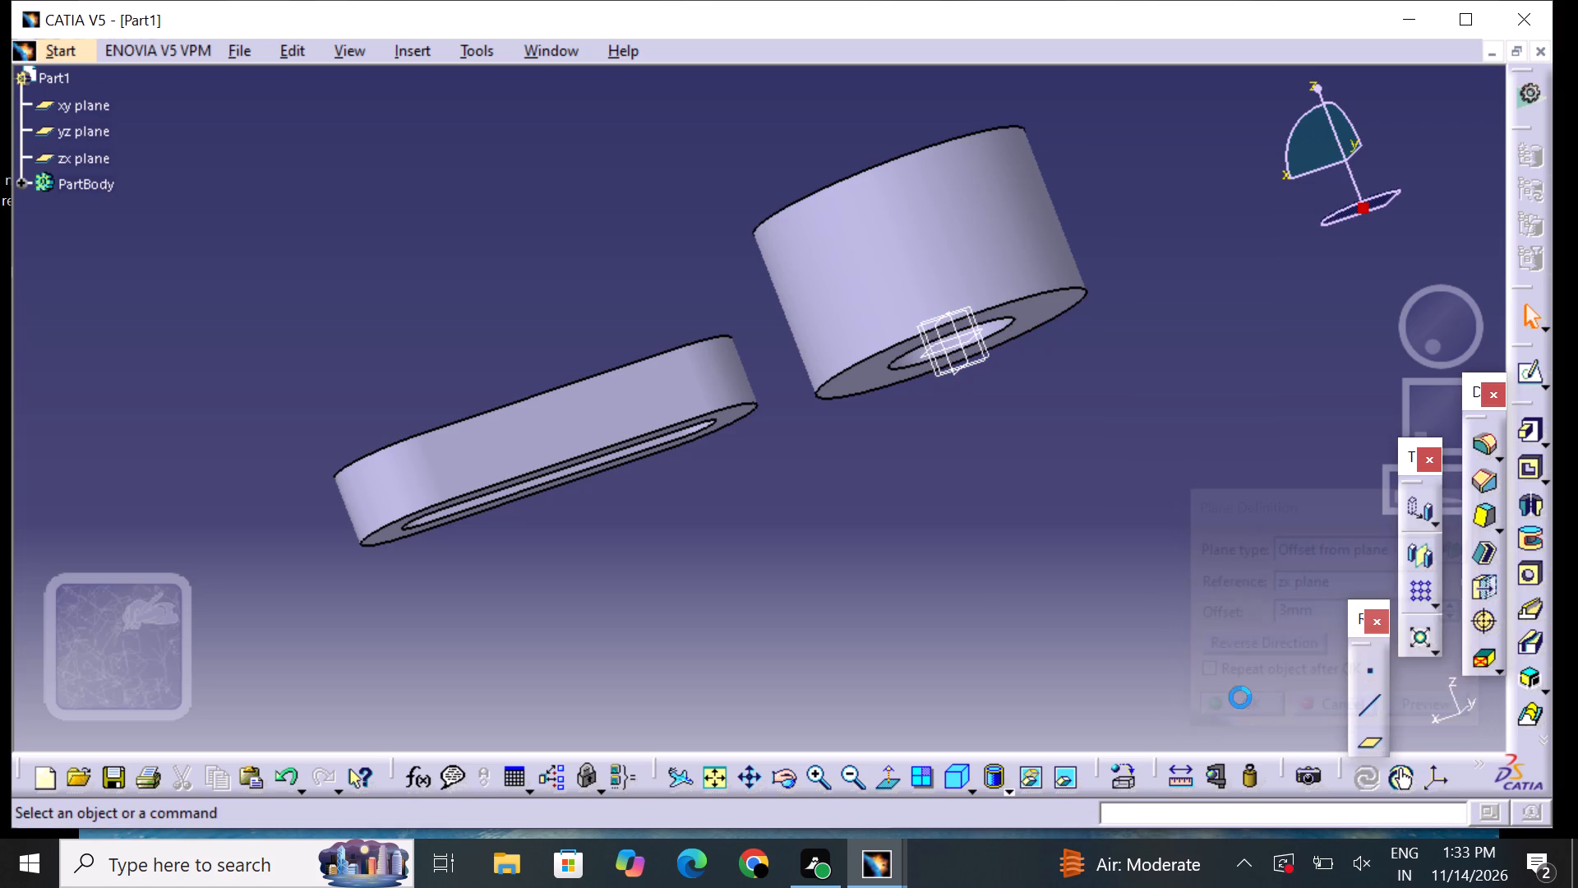
# Examine the new offset plane's placement relative to the ring and the slotted pad from several directions.
pyautogui.middleClick(1085, 620)
pyautogui.moveTo(931, 308); pyautogui.dragTo(1005, 483, button='middle')
pyautogui.scroll(-1, 937, 313)
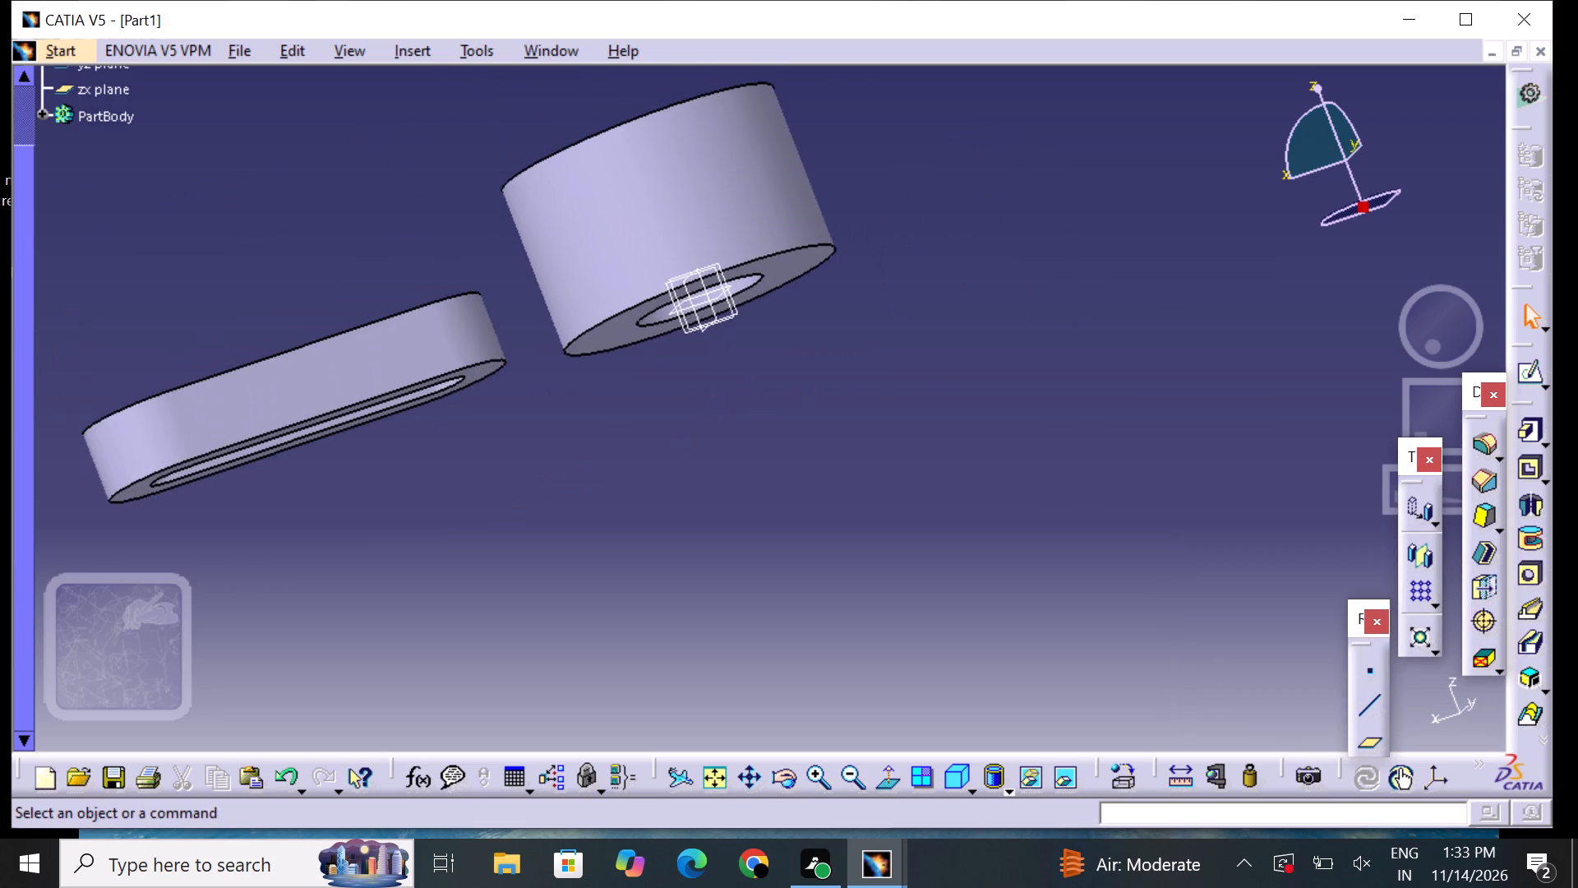
pyautogui.moveTo(976, 263); pyautogui.dragTo(998, 448, button='middle')
pyautogui.moveTo(985, 293); pyautogui.dragTo(998, 448, button='right')
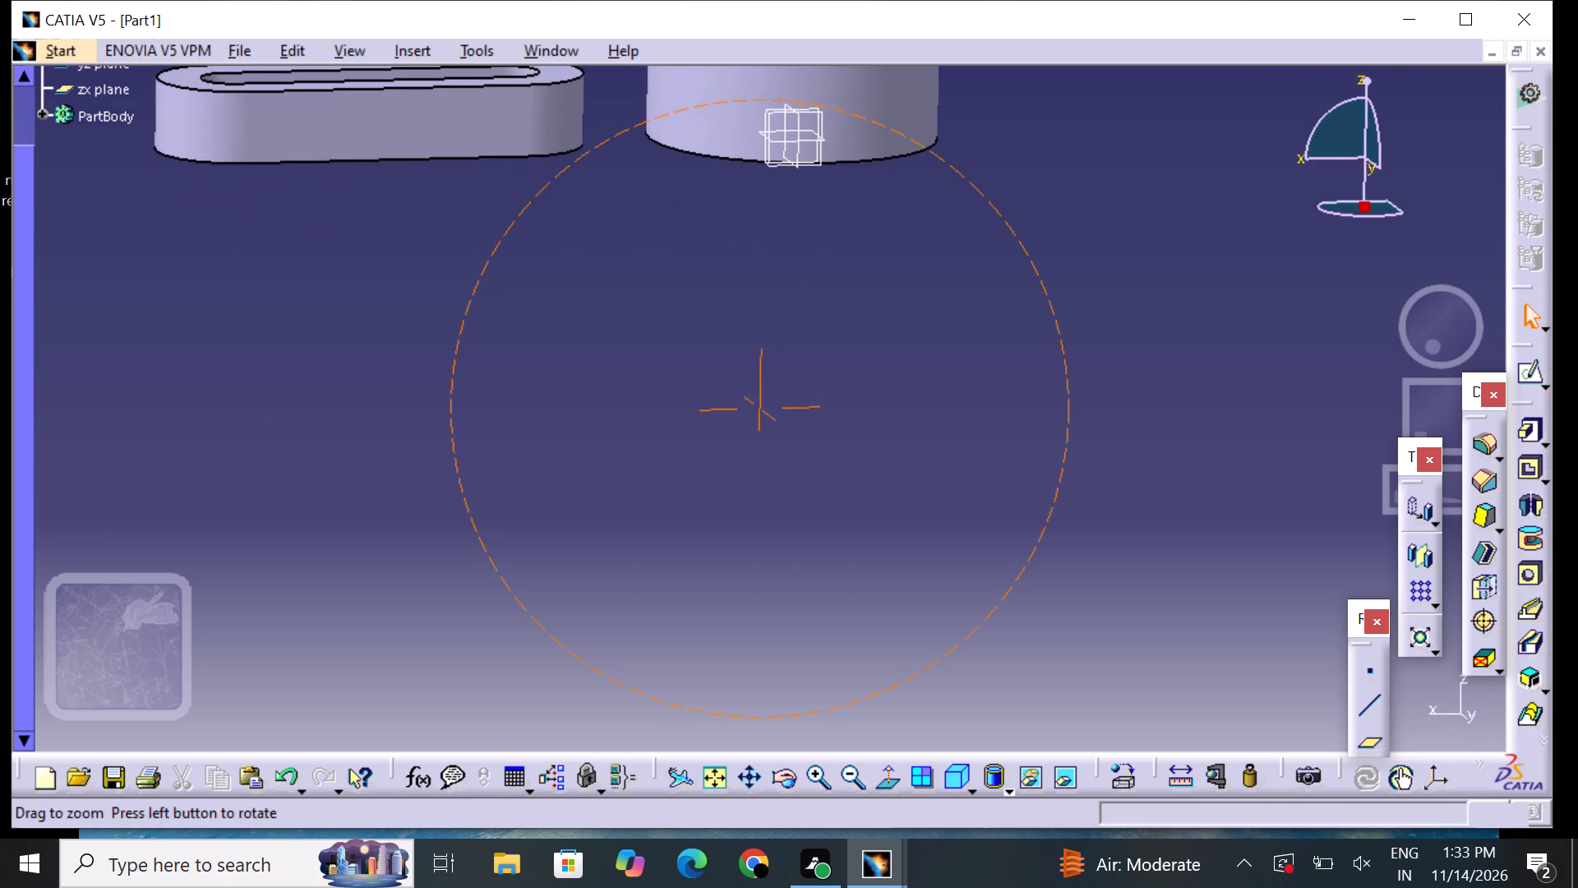
pyautogui.moveTo(925, 376); pyautogui.dragTo(973, 533, button='middle')
pyautogui.moveTo(749, 432); pyautogui.dragTo(753, 443, button='middle')
pyautogui.moveTo(753, 441); pyautogui.dragTo(753, 443, button='right')
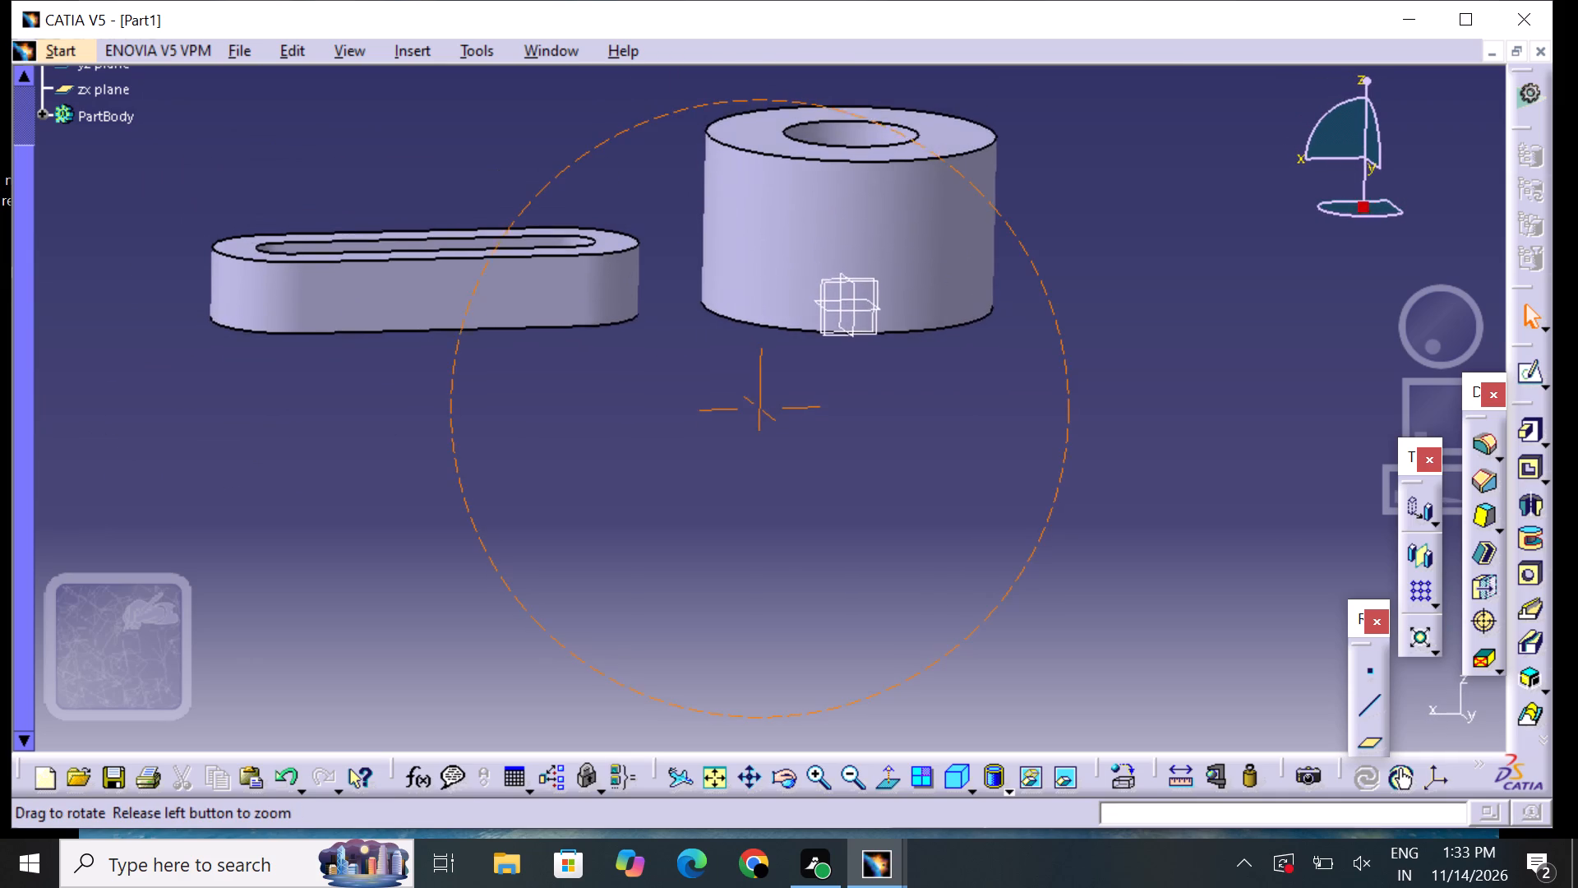
pyautogui.moveTo(753, 443); pyautogui.dragTo(765, 420, button='middle')
pyautogui.moveTo(753, 443); pyautogui.dragTo(765, 420, button='right')
pyautogui.moveTo(755, 425); pyautogui.dragTo(801, 548, button='middle')
pyautogui.moveTo(532, 565); pyautogui.dragTo(533, 567, button='middle')
pyautogui.moveTo(533, 567); pyautogui.dragTo(645, 585, button='right')
pyautogui.moveTo(533, 567); pyautogui.dragTo(633, 593, button='middle')
pyautogui.moveTo(769, 526); pyautogui.dragTo(1039, 285, button='middle')
pyautogui.scroll(1, 686, 132)
pyautogui.moveTo(689, 132); pyautogui.dragTo(690, 132, button='middle')
pyautogui.moveTo(690, 132); pyautogui.dragTo(690, 213, button='right')
pyautogui.moveTo(690, 132); pyautogui.dragTo(690, 213, button='middle')
pyautogui.moveTo(764, 228); pyautogui.dragTo(793, 539, button='middle')
pyautogui.moveTo(588, 350); pyautogui.dragTo(622, 296, button='middle')
pyautogui.moveTo(588, 350); pyautogui.dragTo(603, 301, button='right')
pyautogui.moveTo(773, 303); pyautogui.dragTo(717, 248, button='middle')
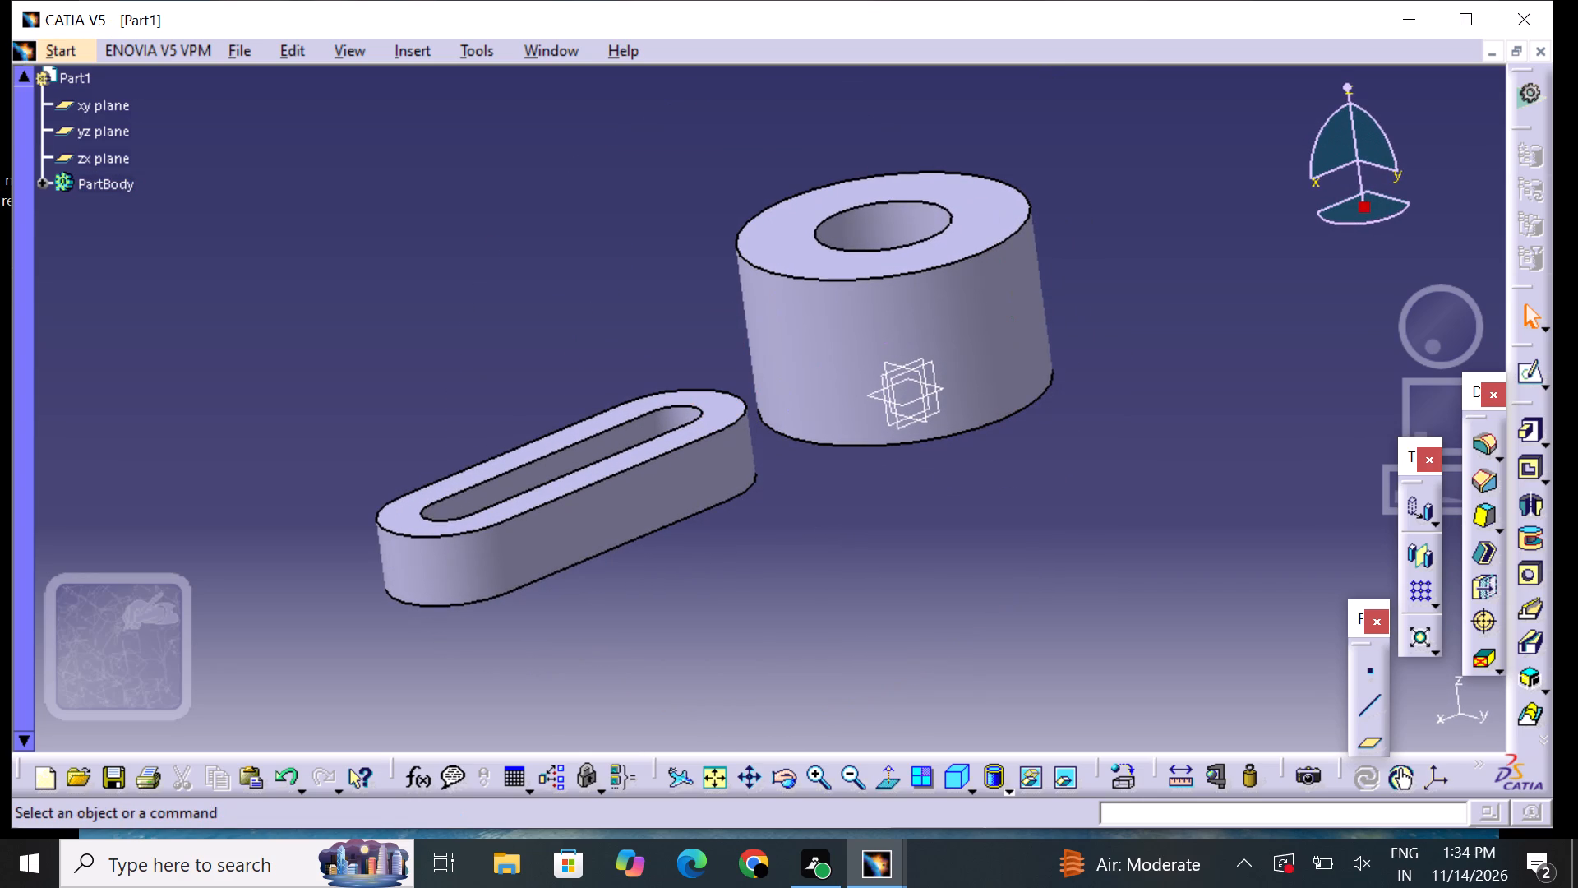
pyautogui.moveTo(712, 319); pyautogui.dragTo(702, 339, button='middle')
pyautogui.moveTo(712, 321); pyautogui.dragTo(702, 339, button='right')
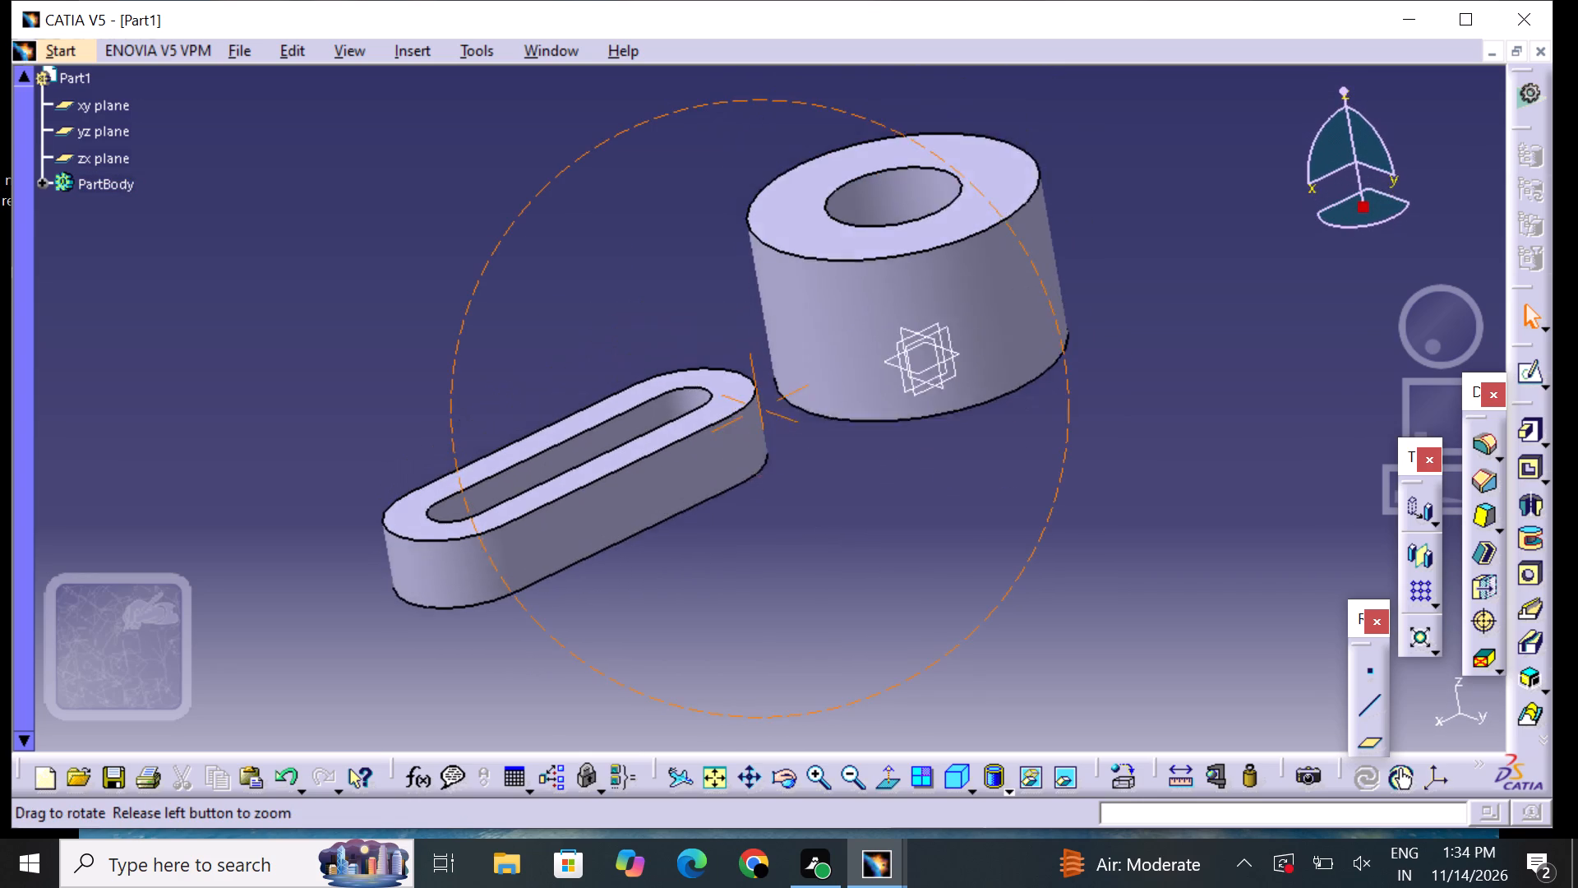
pyautogui.moveTo(702, 339); pyautogui.dragTo(701, 328, button='right')
pyautogui.moveTo(702, 339); pyautogui.dragTo(701, 327, button='middle')
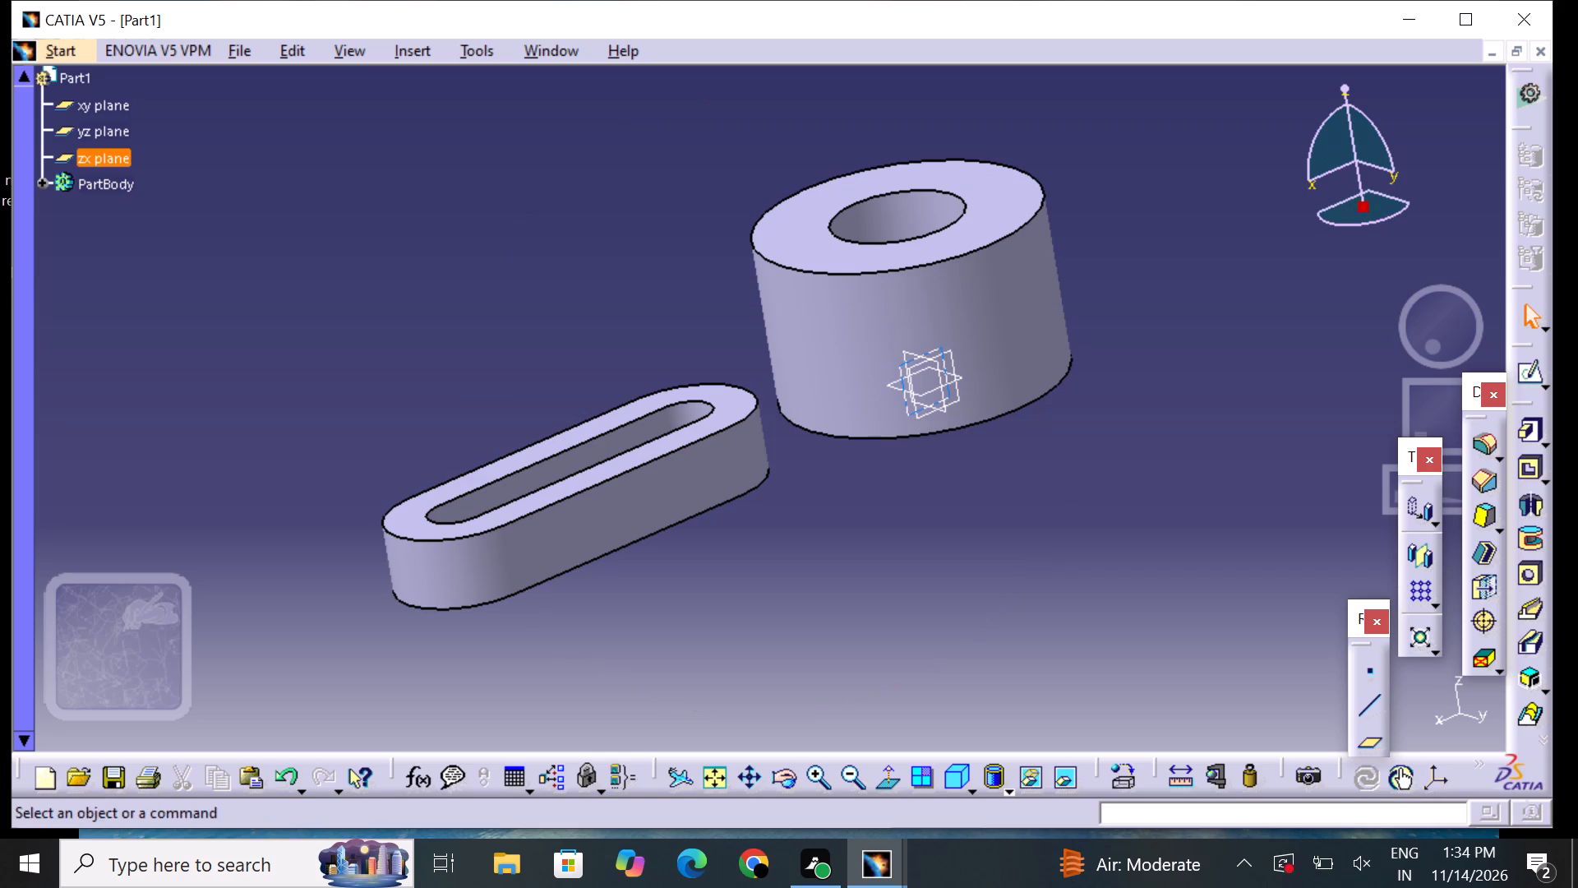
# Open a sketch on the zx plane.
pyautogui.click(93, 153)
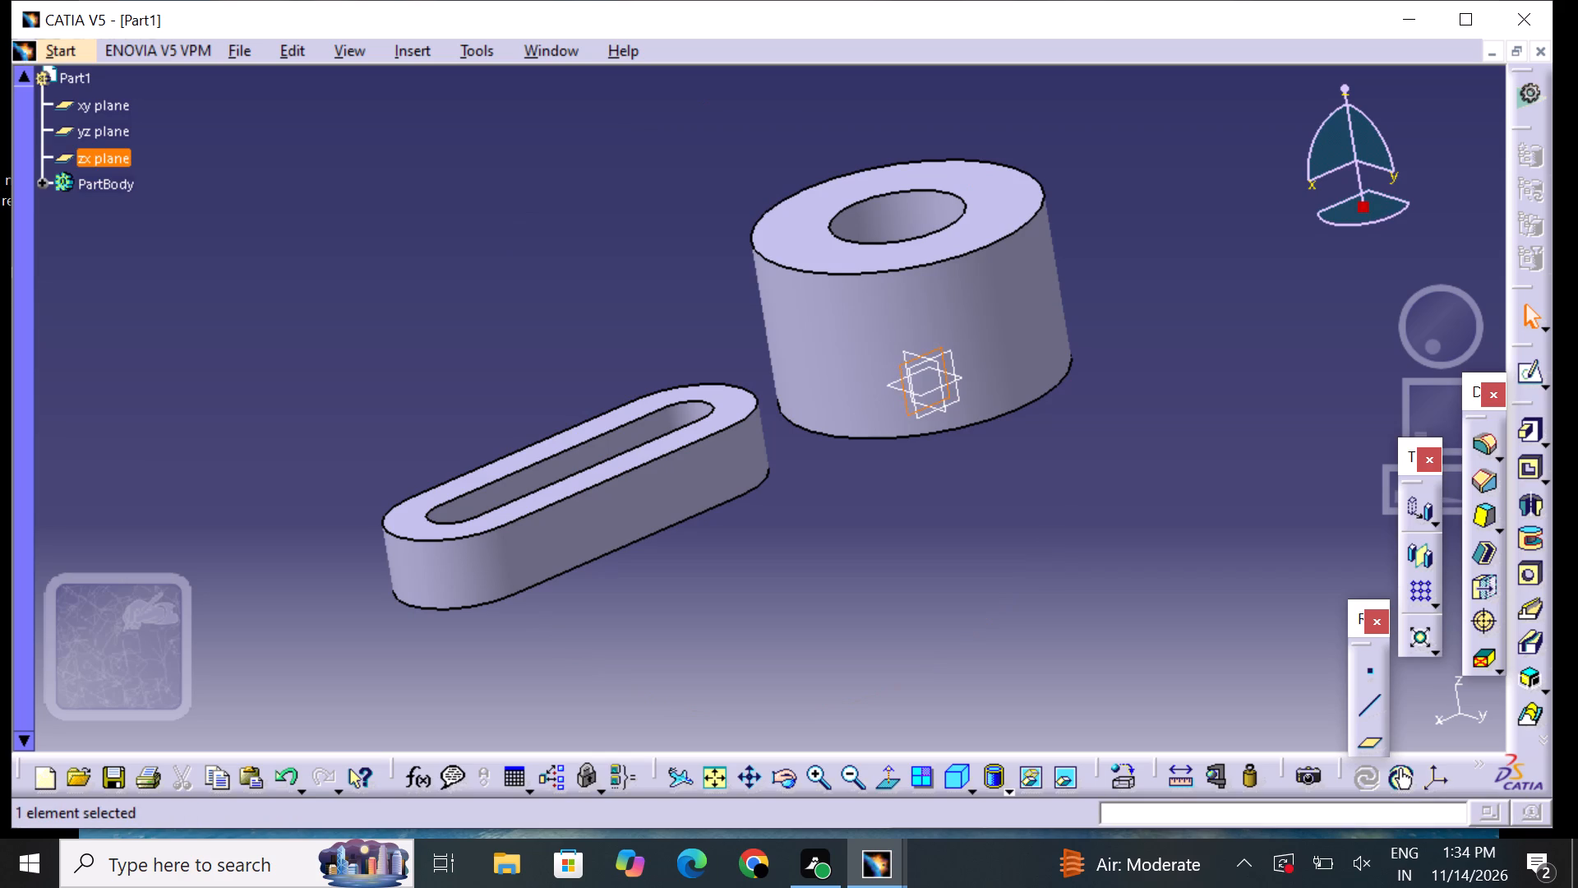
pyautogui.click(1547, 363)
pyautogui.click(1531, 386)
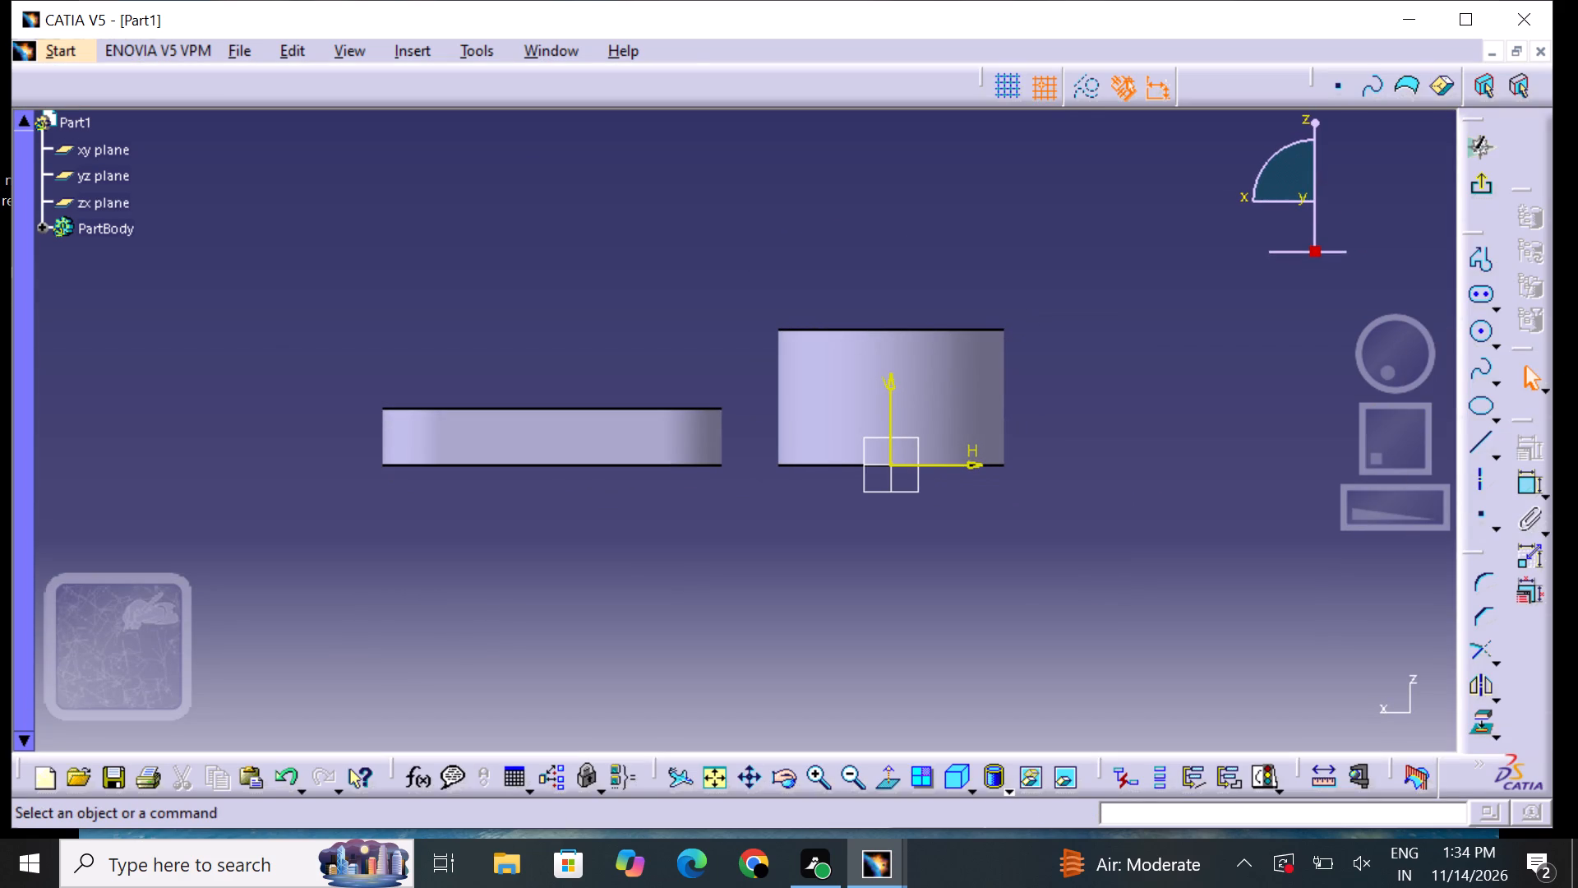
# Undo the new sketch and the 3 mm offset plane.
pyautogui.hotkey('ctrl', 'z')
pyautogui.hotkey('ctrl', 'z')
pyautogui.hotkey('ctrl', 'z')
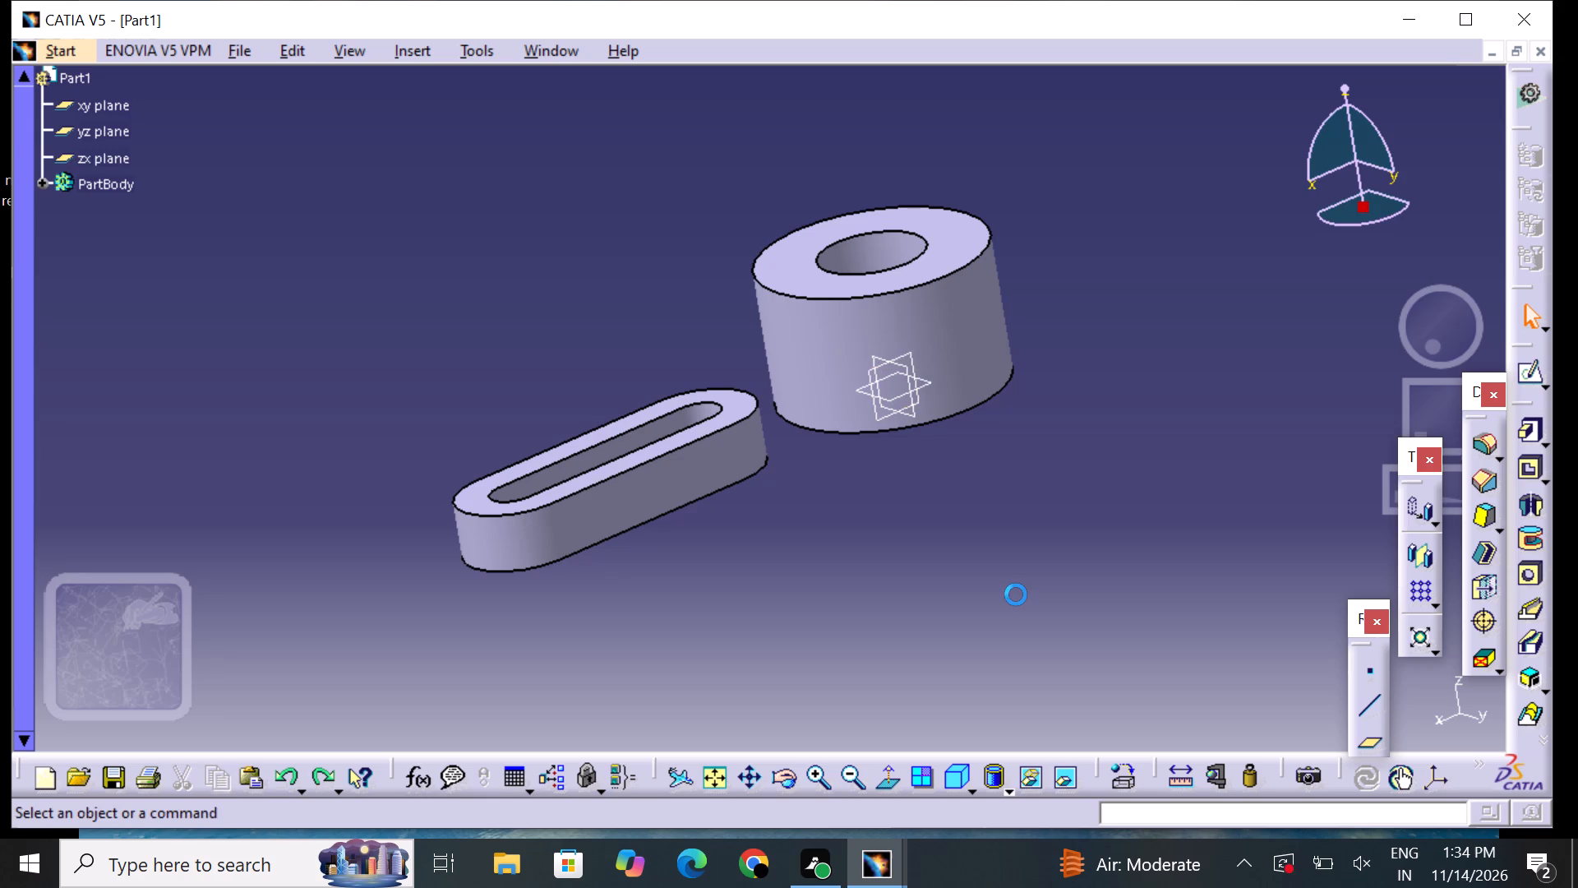
# Examine the ring, the slotted pad and the default planes from several sides and in isometric view.
pyautogui.moveTo(1085, 535); pyautogui.dragTo(960, 572, button='middle')
pyautogui.moveTo(1079, 536); pyautogui.dragTo(960, 572, button='right')
pyautogui.moveTo(917, 563); pyautogui.dragTo(930, 521, button='middle')
pyautogui.moveTo(917, 563); pyautogui.dragTo(930, 521, button='right')
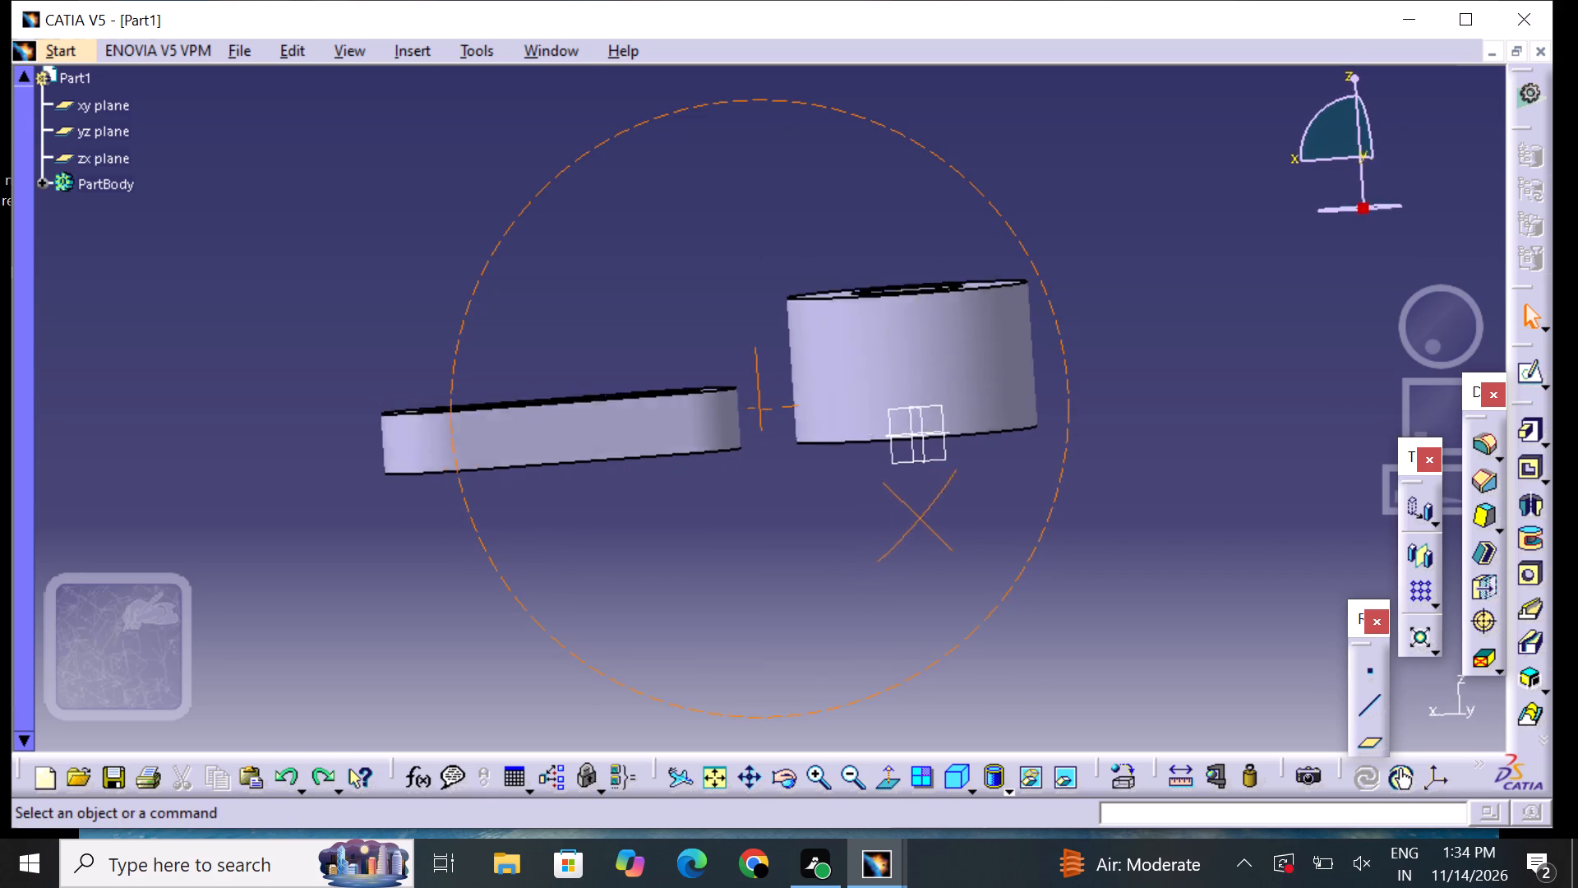
pyautogui.moveTo(930, 521); pyautogui.dragTo(946, 530, button='middle')
pyautogui.moveTo(930, 521); pyautogui.dragTo(946, 530, button='right')
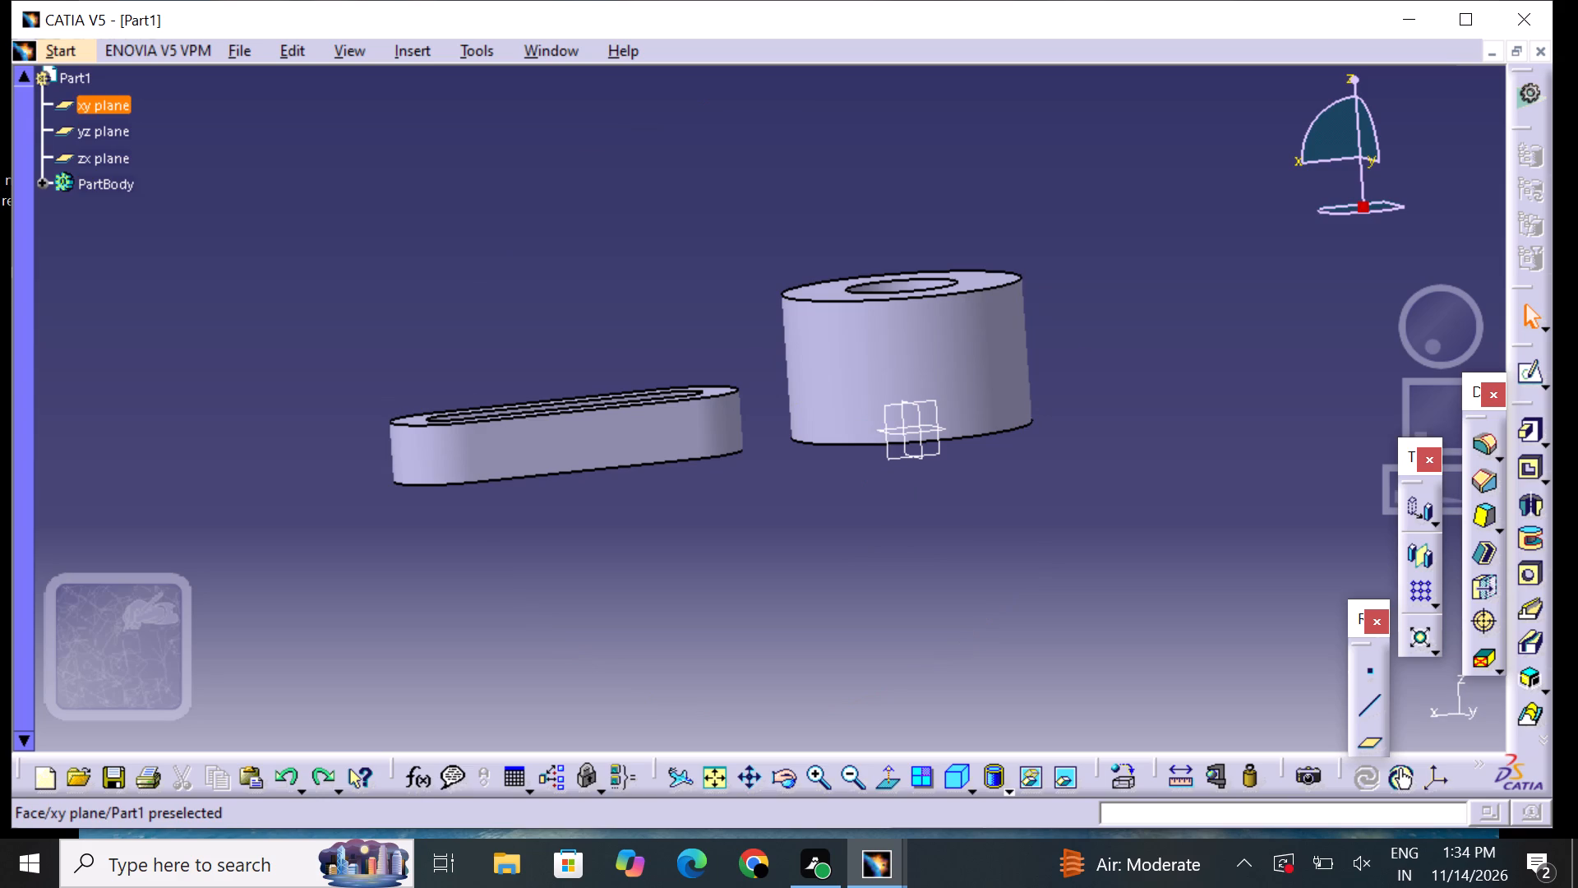
pyautogui.moveTo(959, 486); pyautogui.dragTo(959, 487, button='middle')
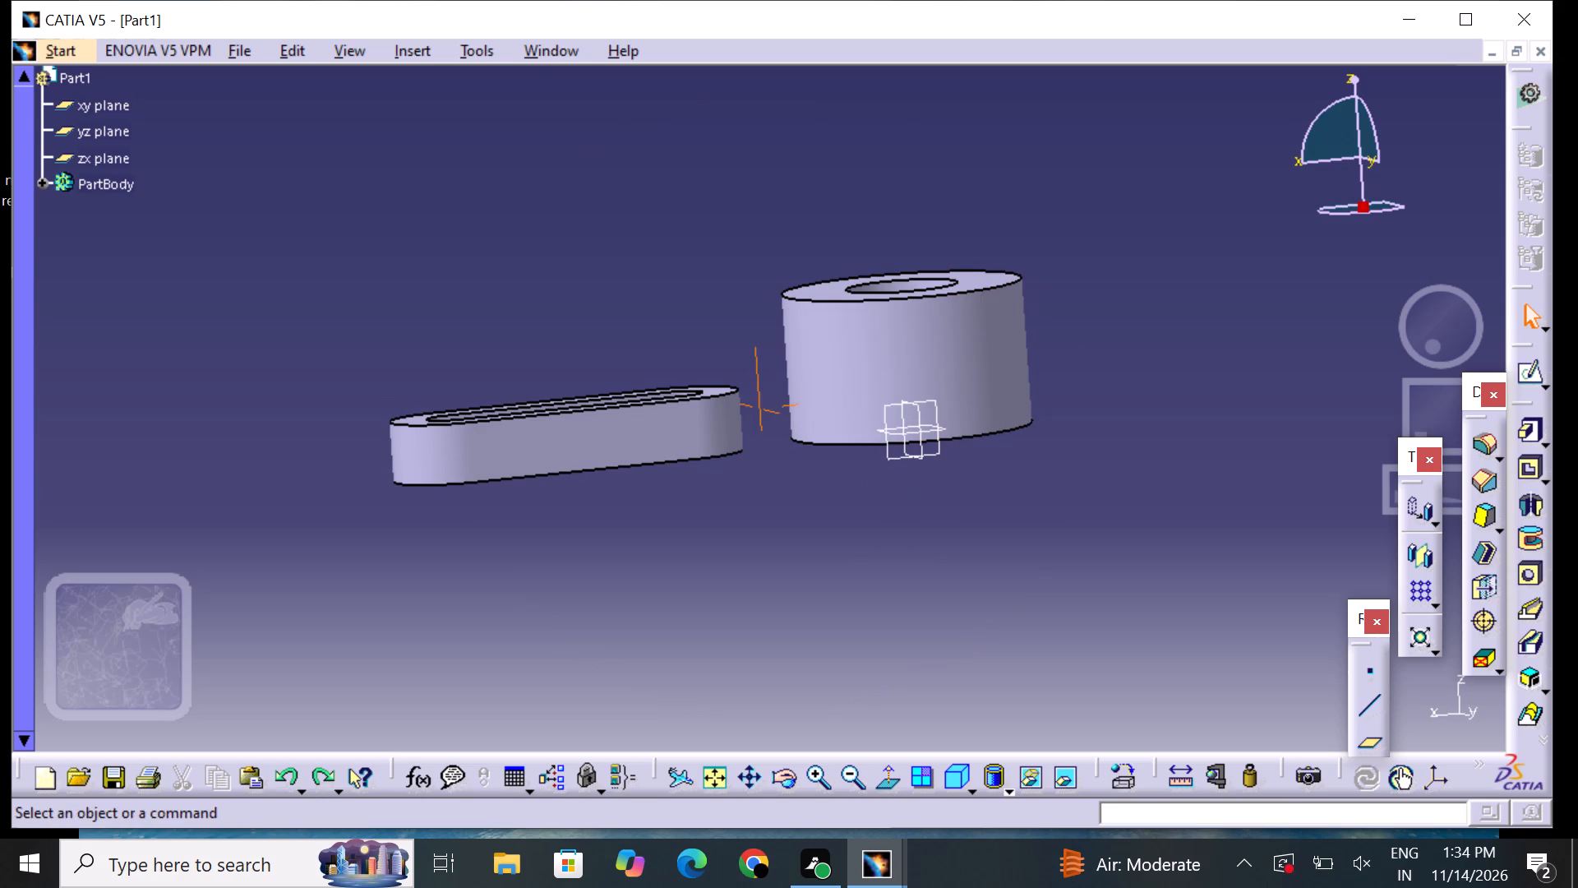
pyautogui.moveTo(959, 487); pyautogui.dragTo(720, 493, button='middle')
pyautogui.moveTo(959, 487); pyautogui.dragTo(720, 493, button='right')
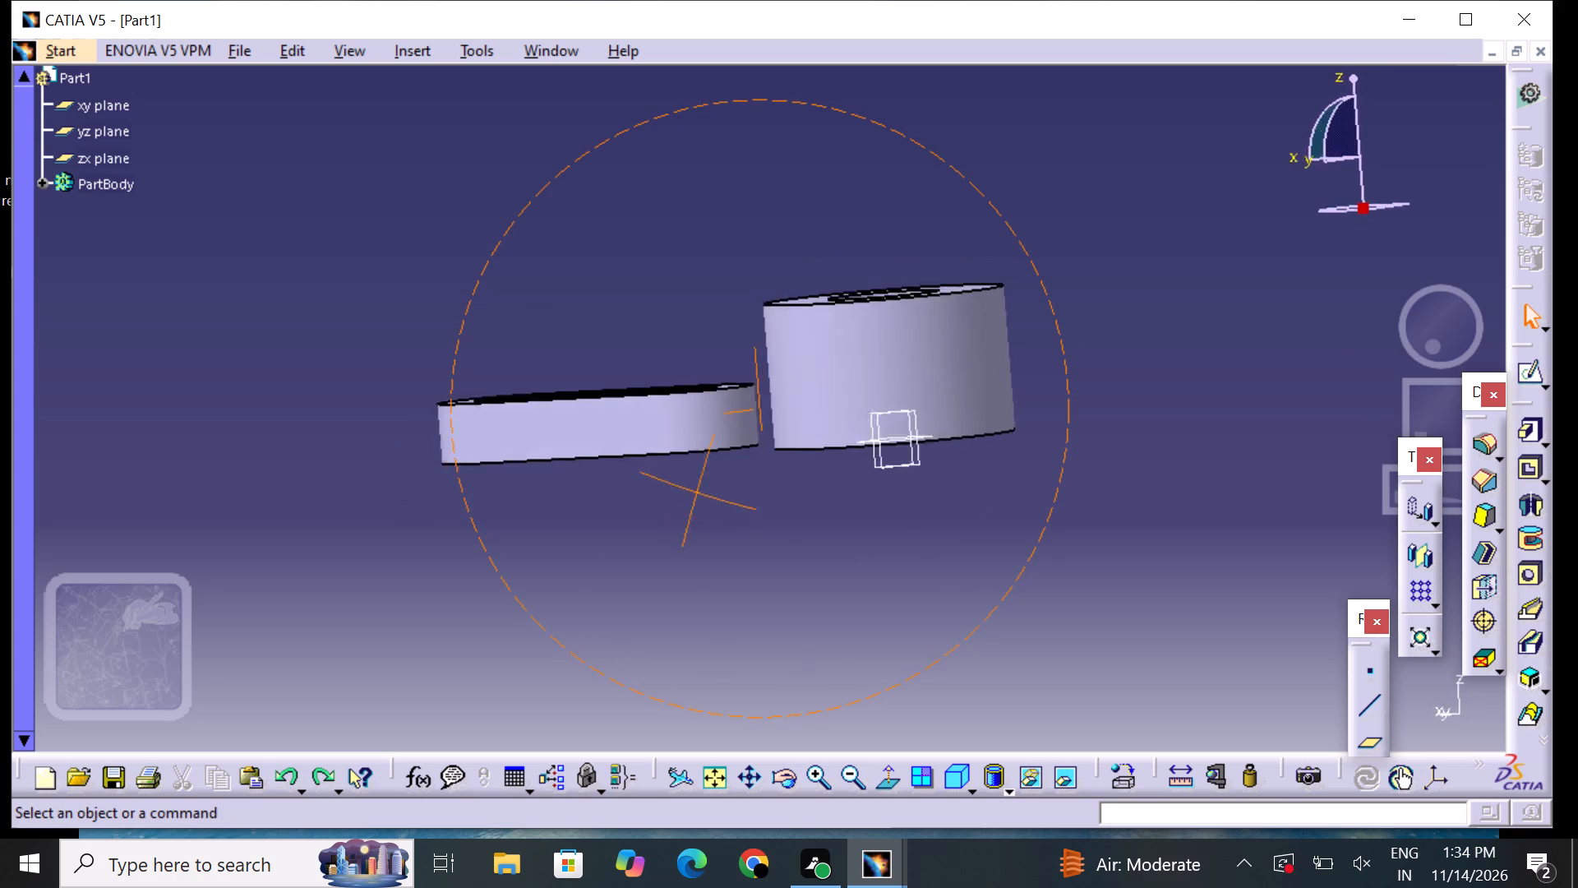
pyautogui.moveTo(720, 493); pyautogui.dragTo(1016, 495, button='middle')
pyautogui.moveTo(720, 493); pyautogui.dragTo(1016, 495, button='right')
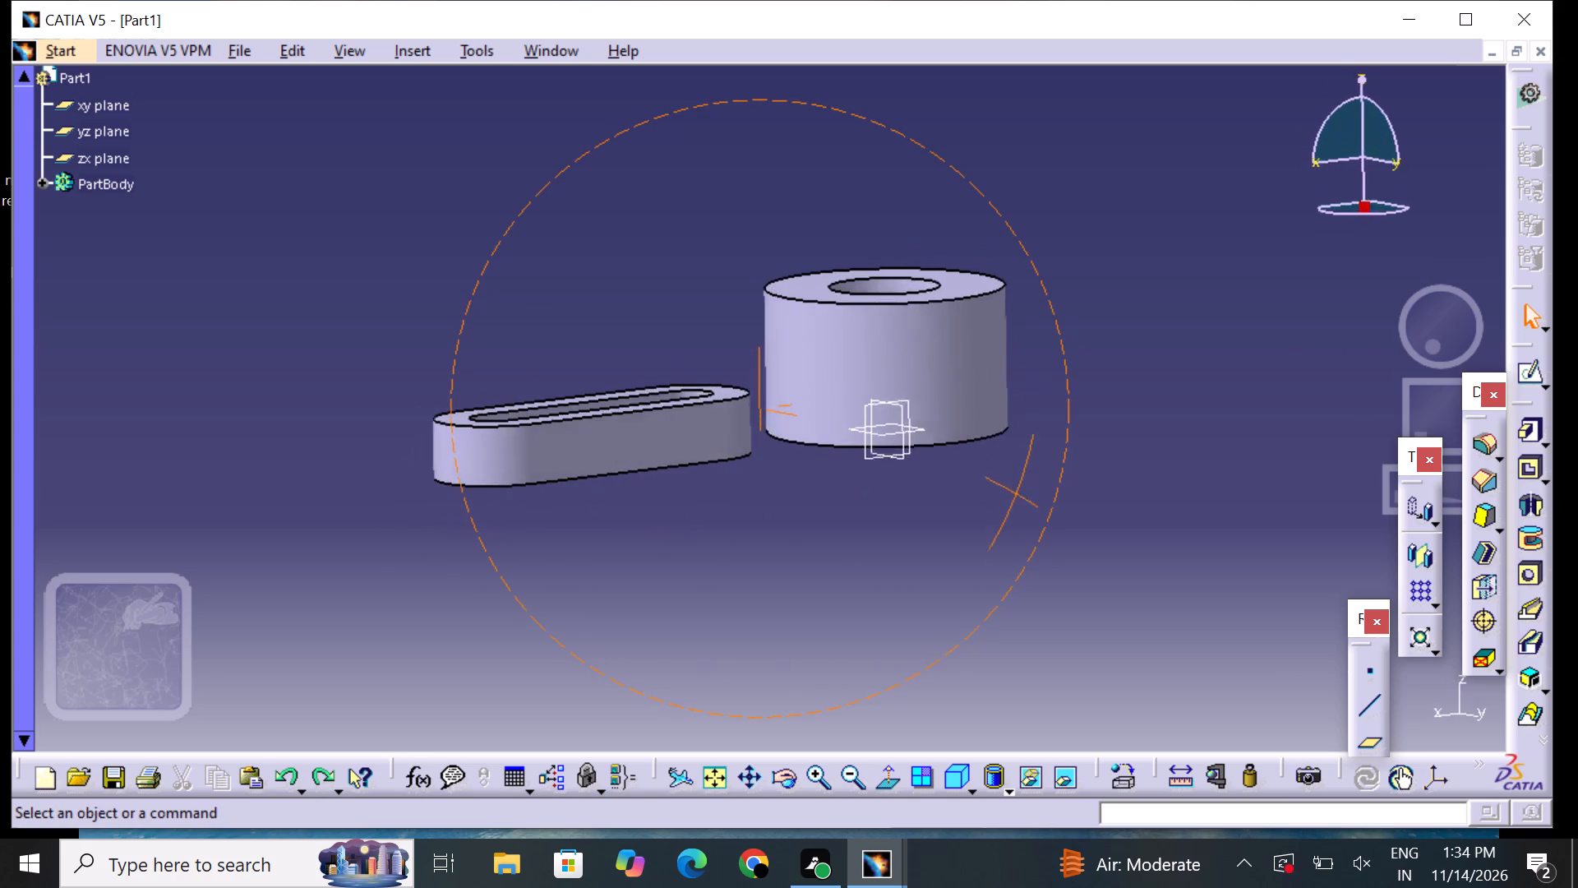
pyautogui.moveTo(1016, 495); pyautogui.dragTo(1017, 507, button='middle')
pyautogui.moveTo(1016, 495); pyautogui.dragTo(1017, 508, button='right')
pyautogui.click(962, 779)
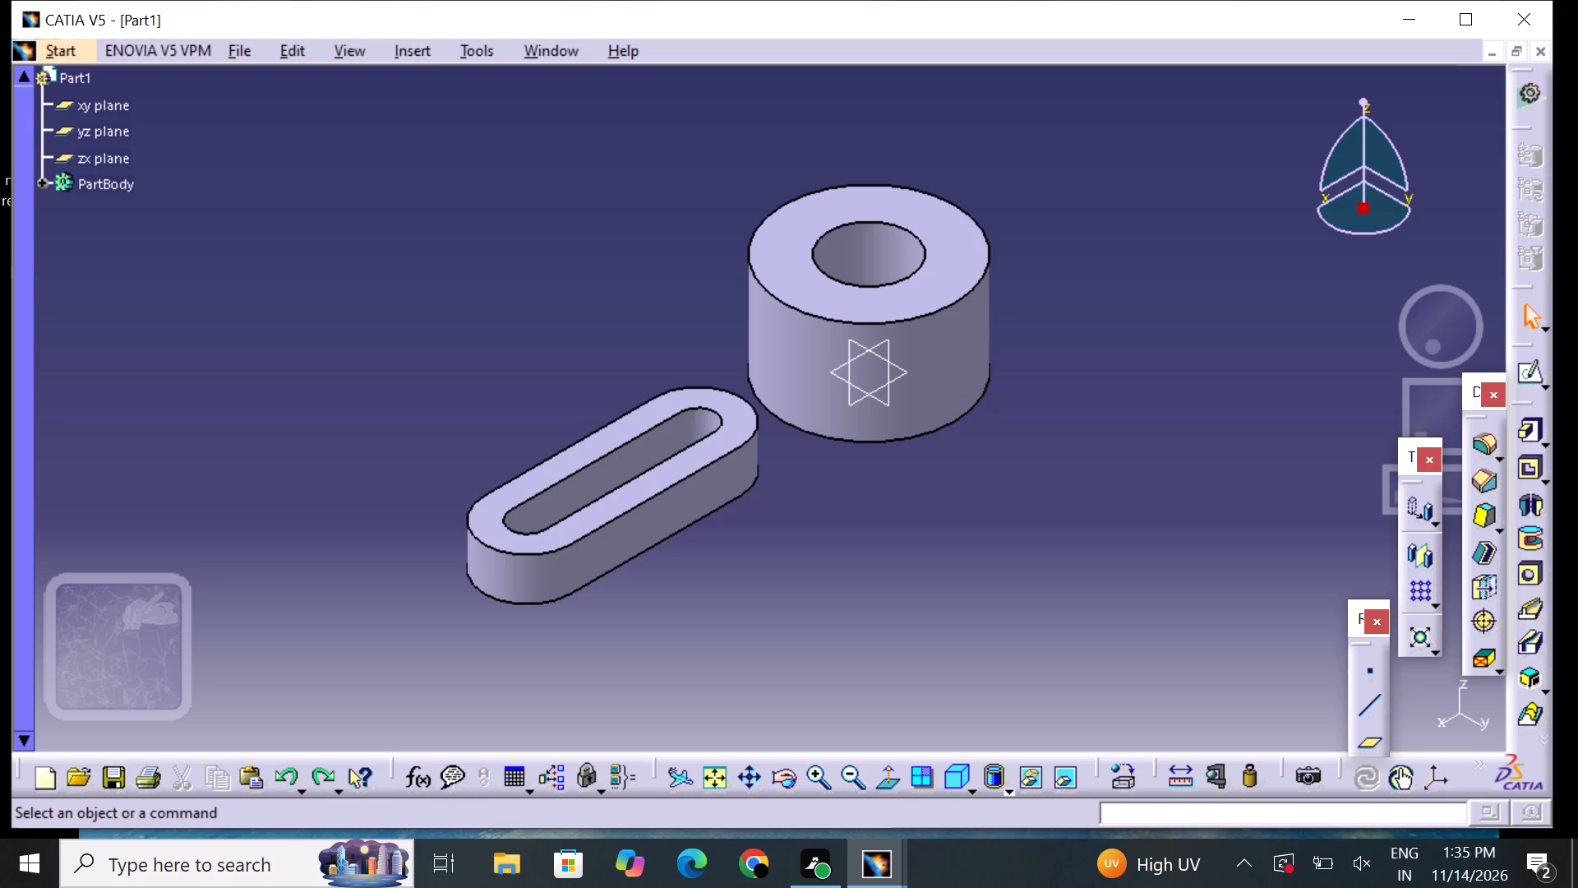
# Create a reference plane offset 3 mm from the ring's bottom face.
pyautogui.moveTo(967, 488); pyautogui.dragTo(561, 246, button='middle')
pyautogui.moveTo(966, 488); pyautogui.dragTo(561, 246, button='right')
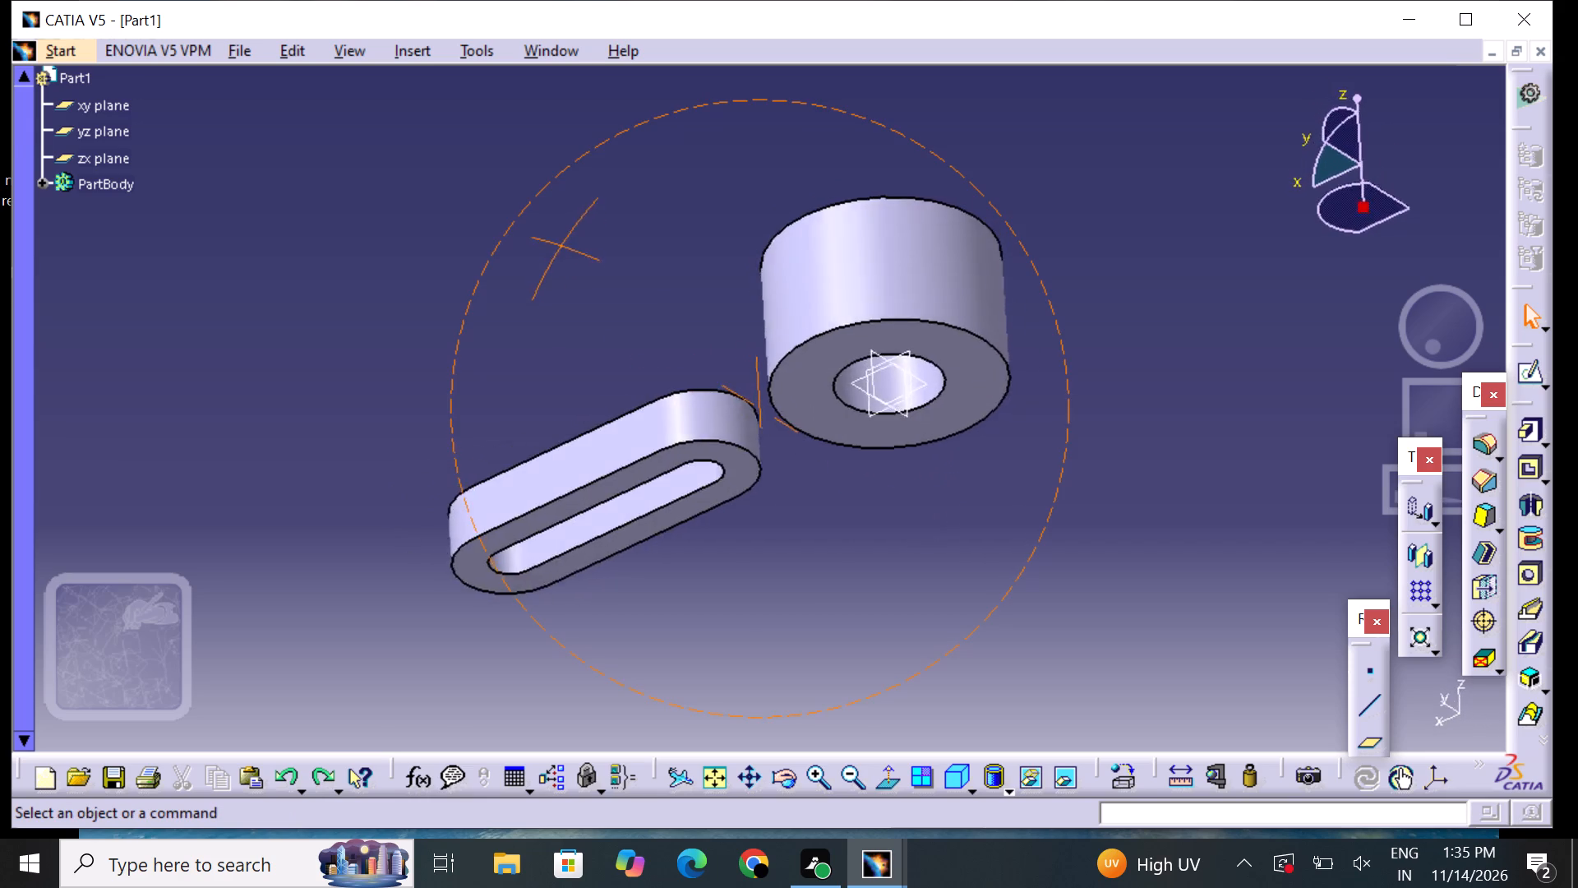
pyautogui.moveTo(561, 246); pyautogui.dragTo(745, 208, button='middle')
pyautogui.moveTo(561, 246); pyautogui.dragTo(745, 208, button='right')
pyautogui.scroll(-1, 575, 237)
pyautogui.click(856, 409)
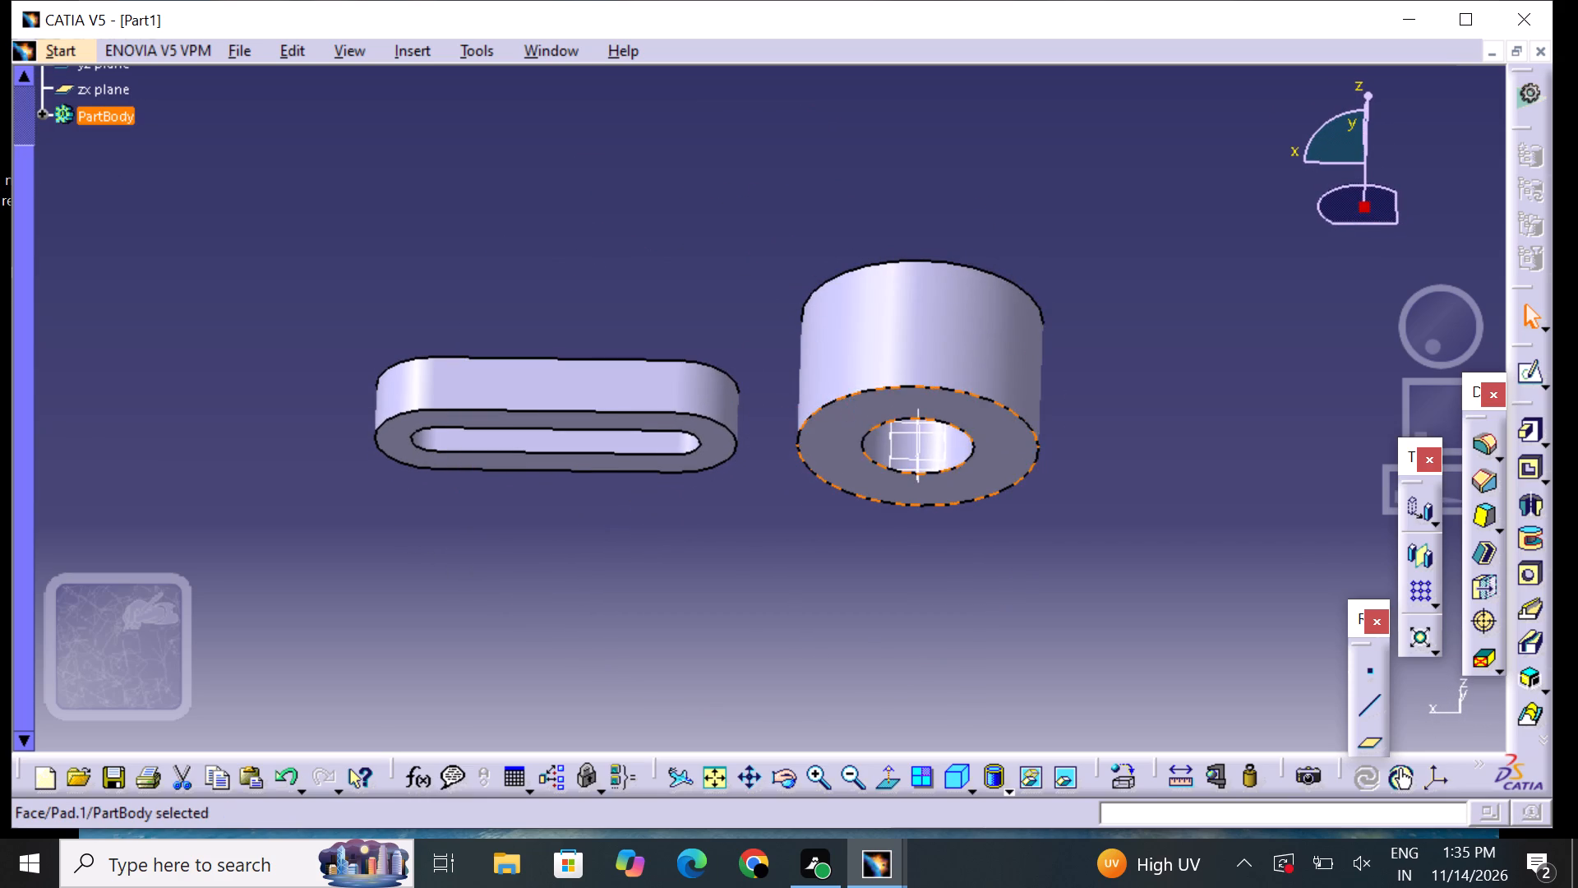
pyautogui.moveTo(717, 166); pyautogui.dragTo(695, 252, button='middle')
pyautogui.moveTo(715, 173); pyautogui.dragTo(722, 213, button='right')
pyautogui.click(1369, 741)
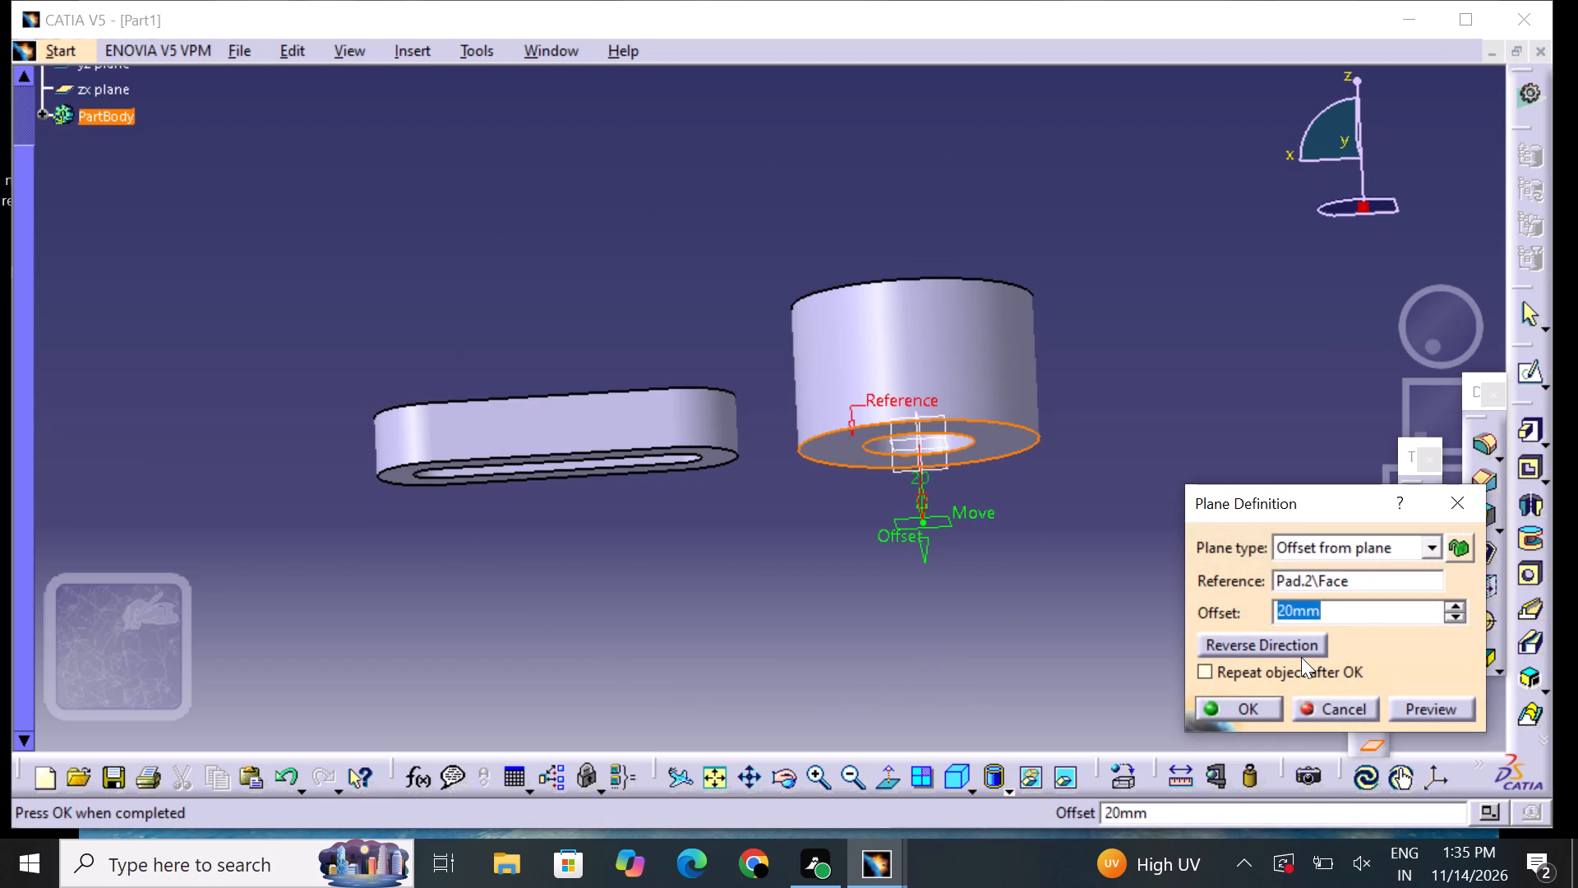
pyautogui.press('BackSpace')
pyautogui.press('3')
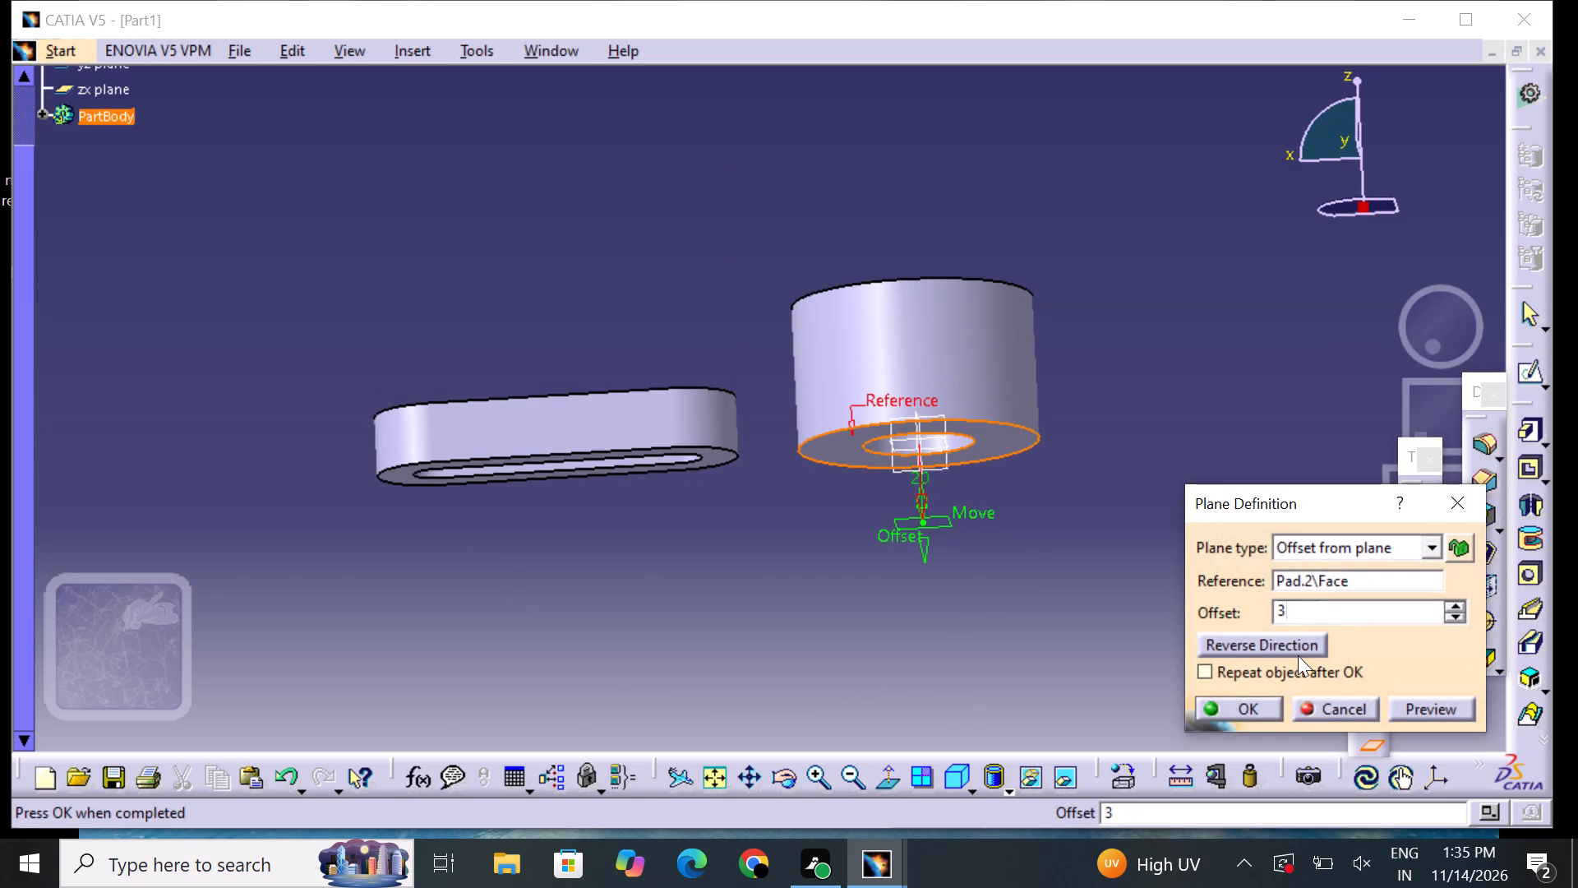
pyautogui.click(1259, 715)
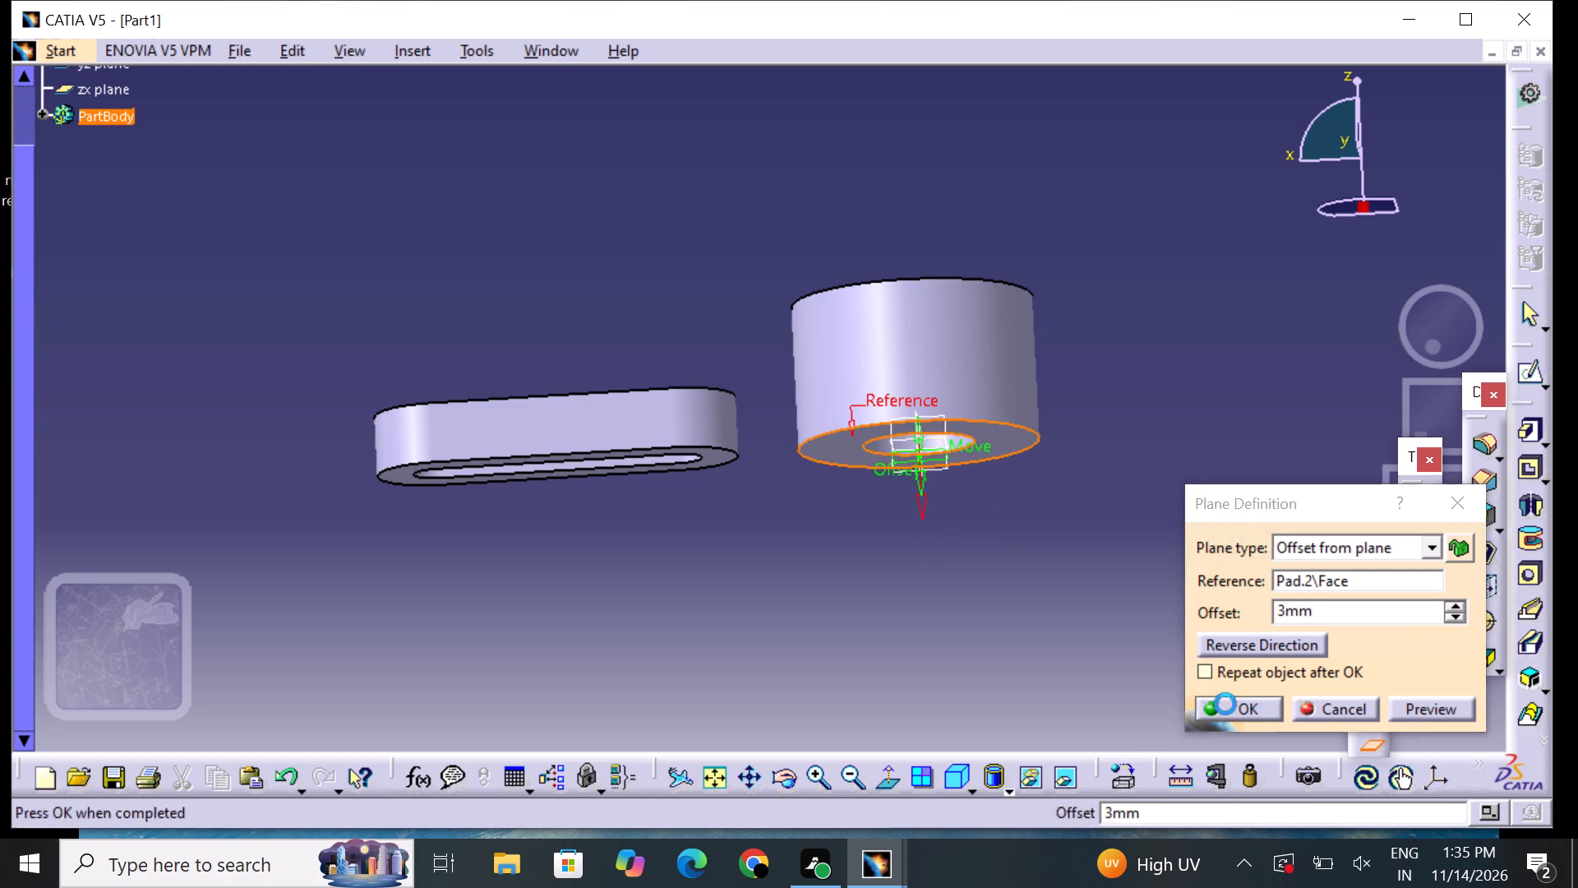
pyautogui.click(980, 688)
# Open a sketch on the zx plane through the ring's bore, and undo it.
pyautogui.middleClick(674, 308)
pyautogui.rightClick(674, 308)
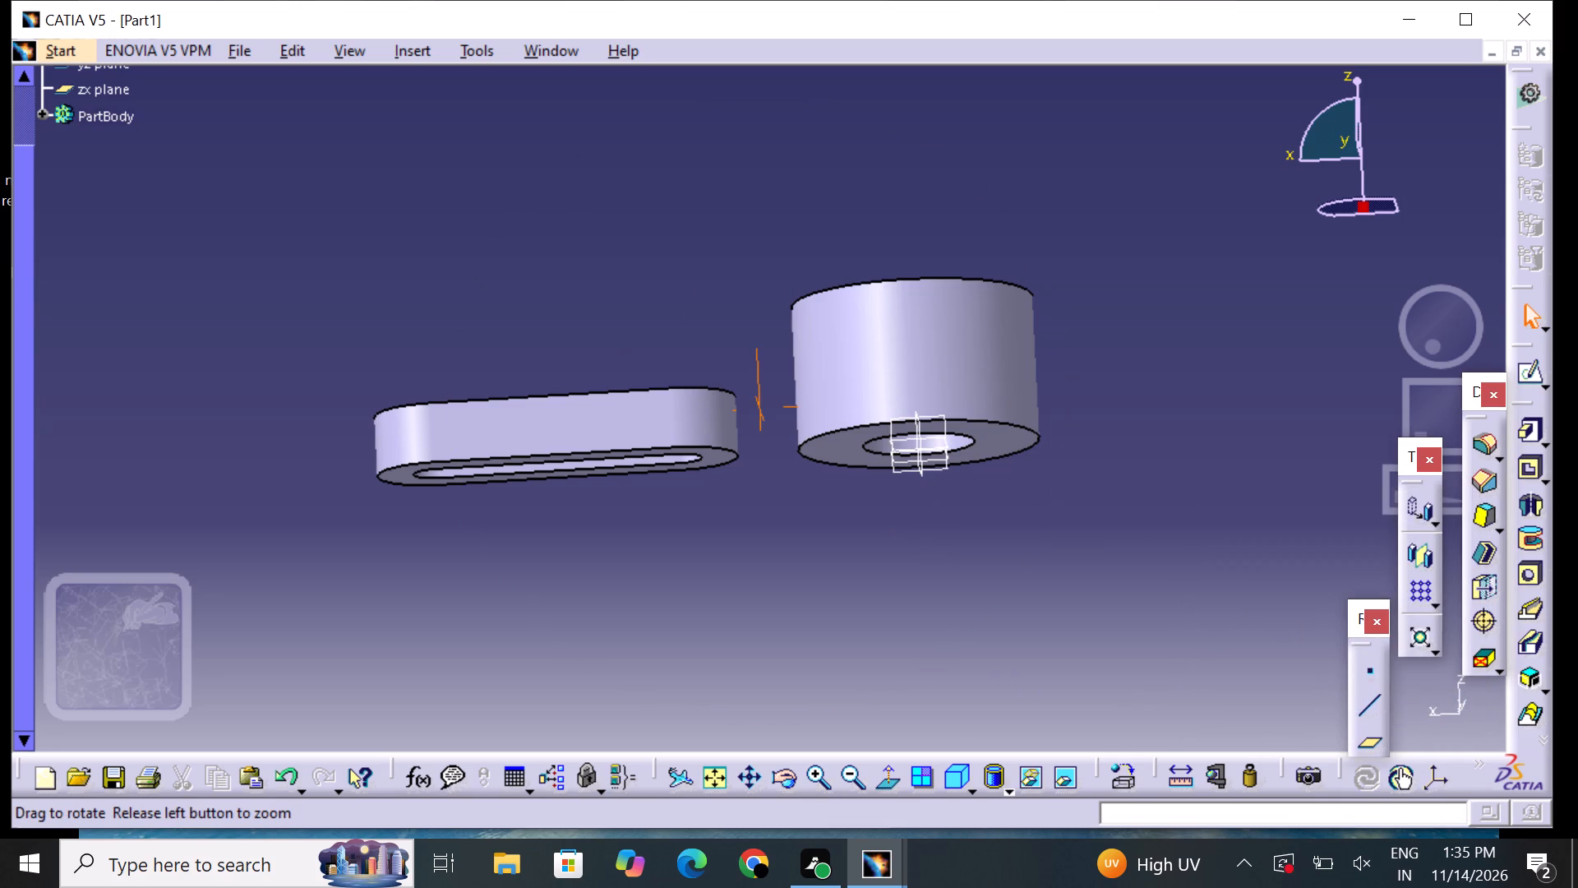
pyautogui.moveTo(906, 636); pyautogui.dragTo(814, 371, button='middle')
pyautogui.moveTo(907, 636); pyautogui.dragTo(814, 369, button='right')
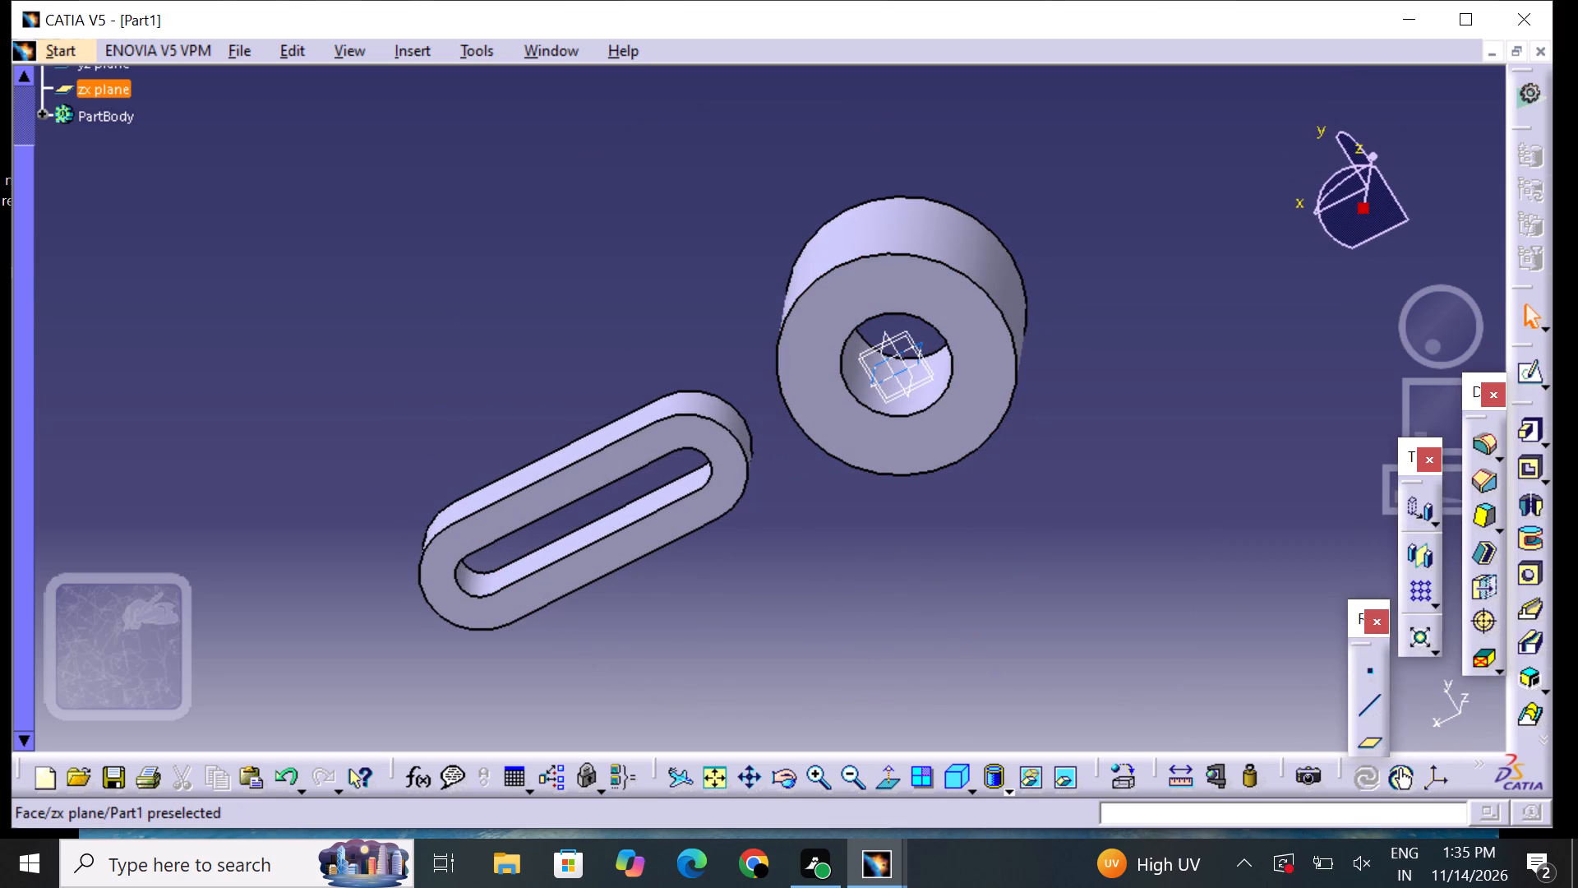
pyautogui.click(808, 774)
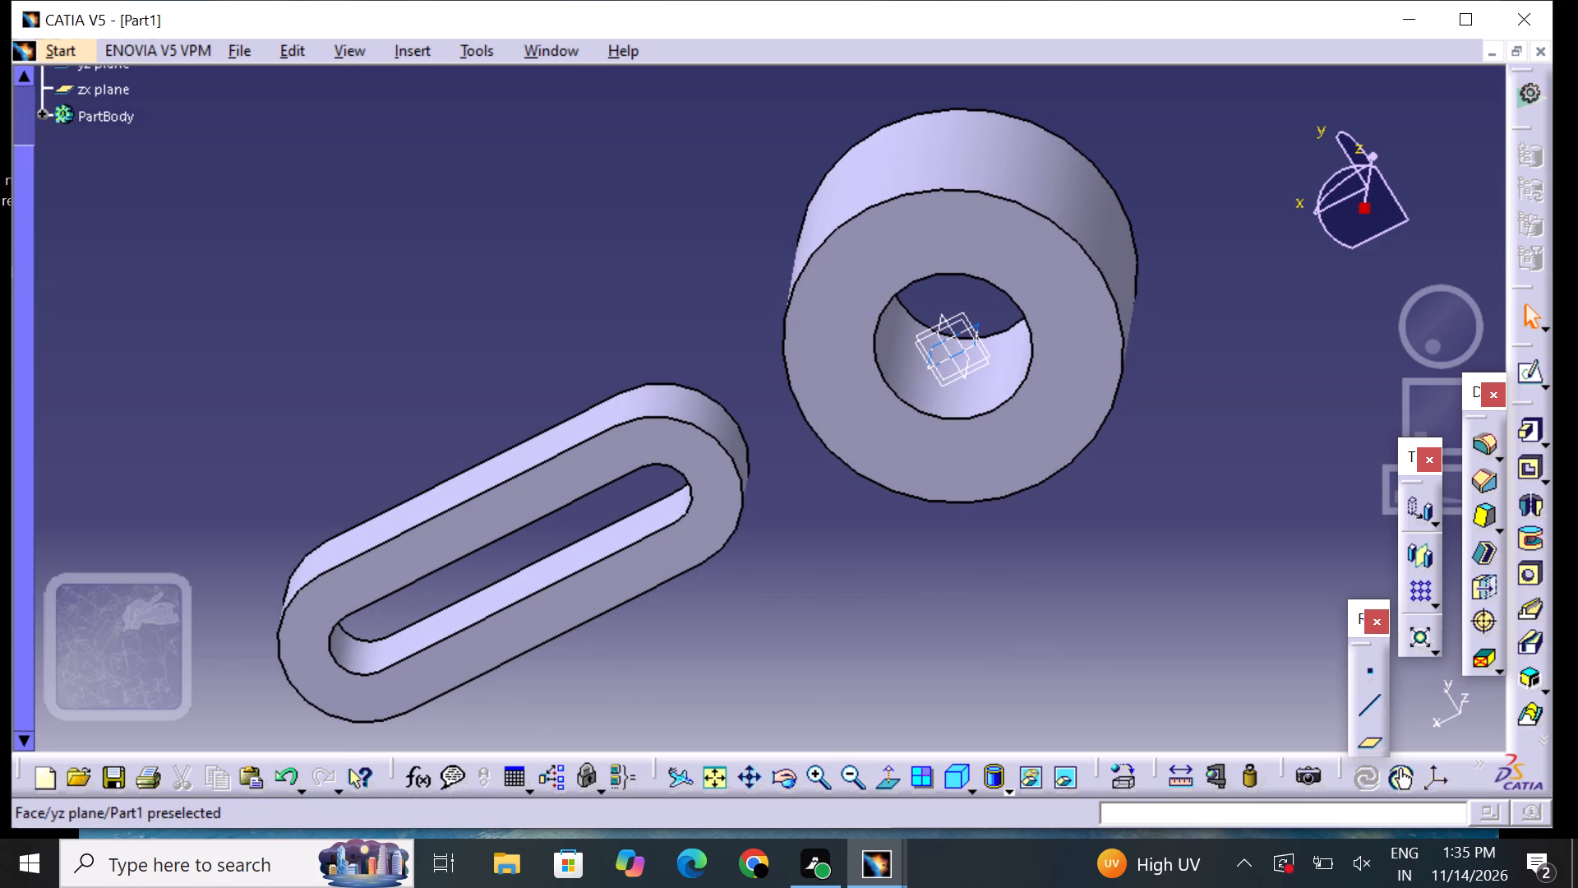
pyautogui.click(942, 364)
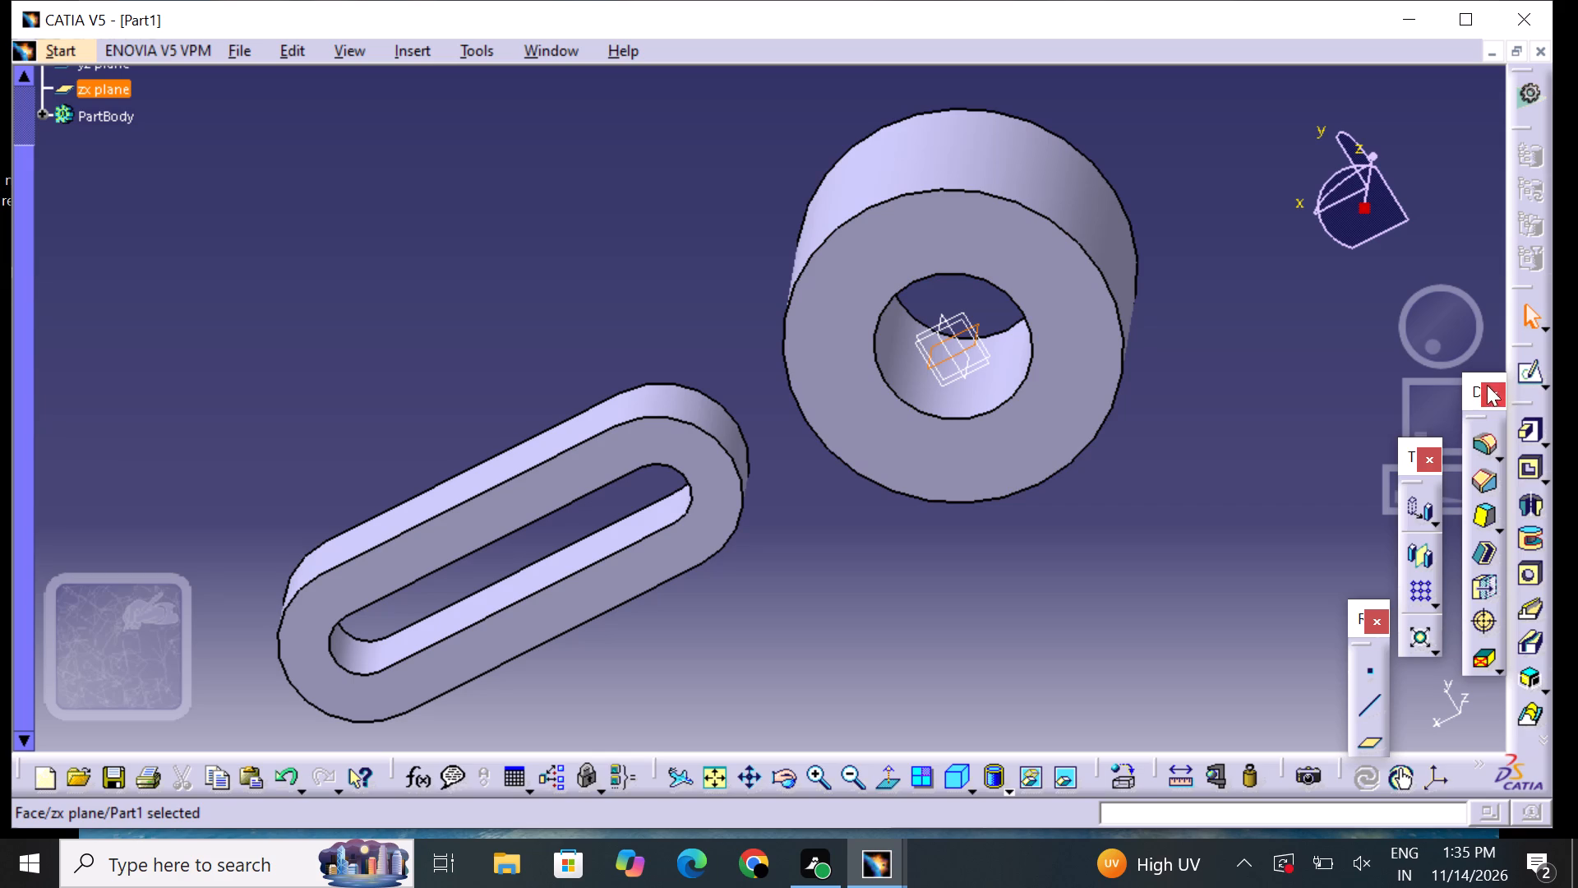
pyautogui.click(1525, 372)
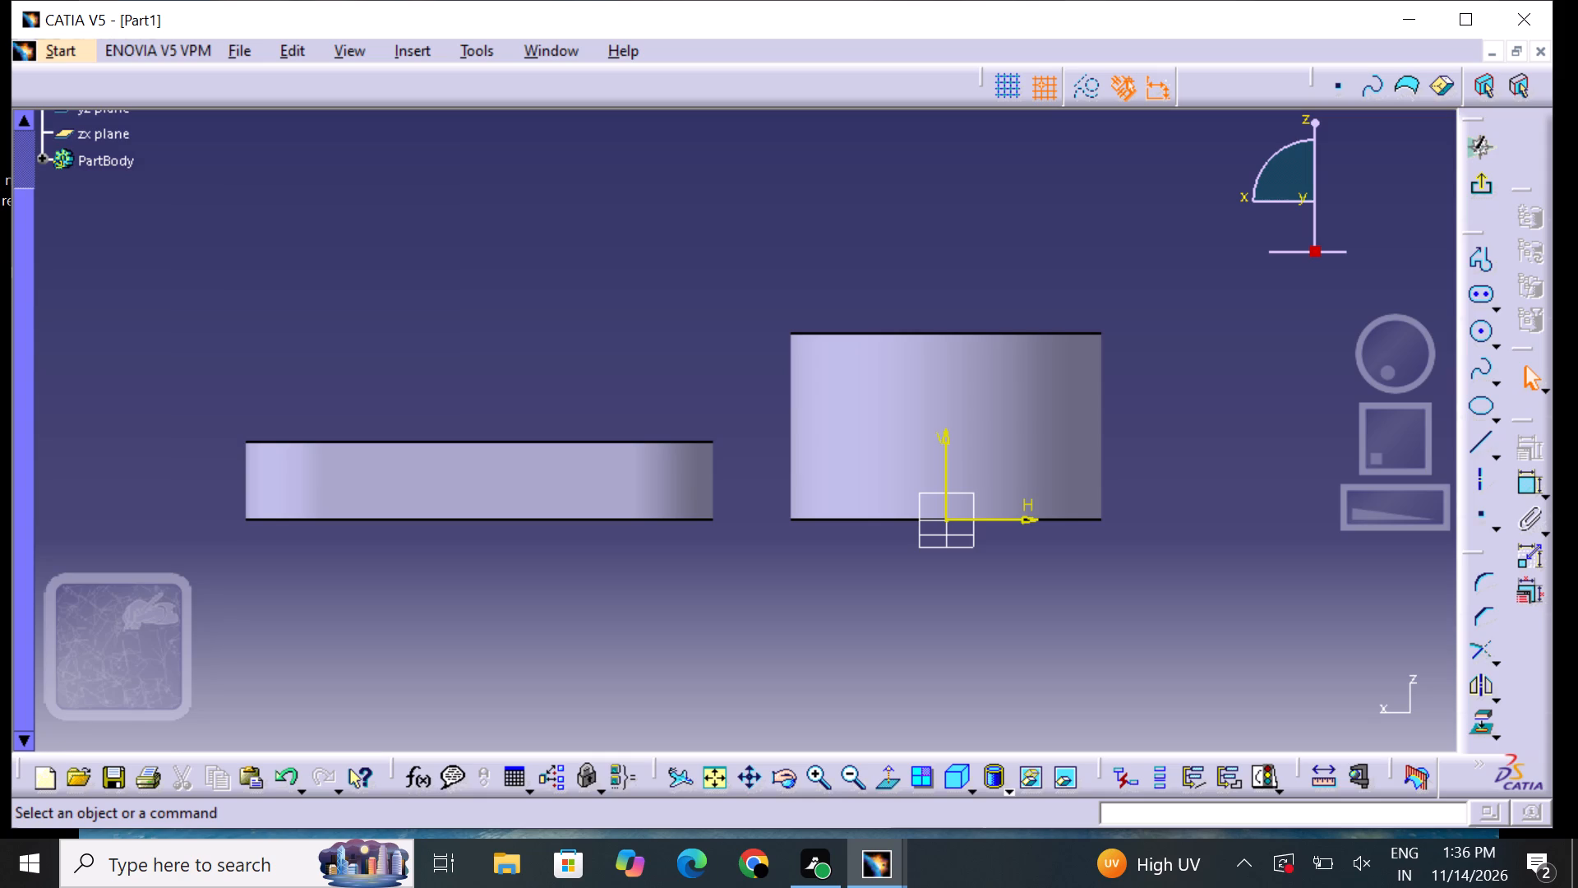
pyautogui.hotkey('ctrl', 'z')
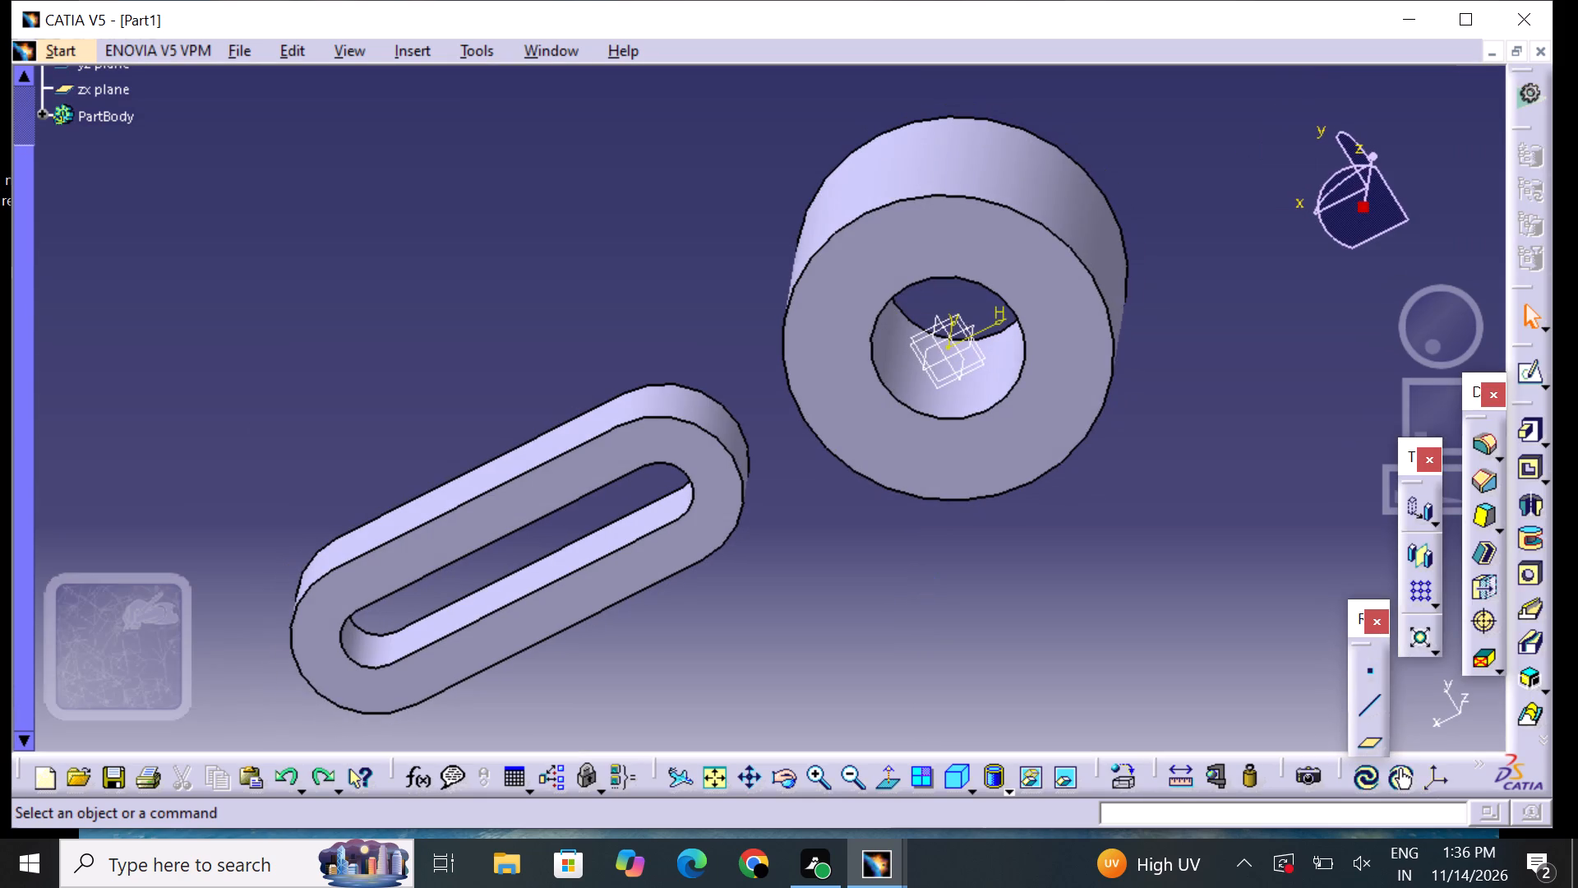
# Open a new sketch on the ring's flat bottom face.
pyautogui.moveTo(1023, 451); pyautogui.dragTo(1026, 458)
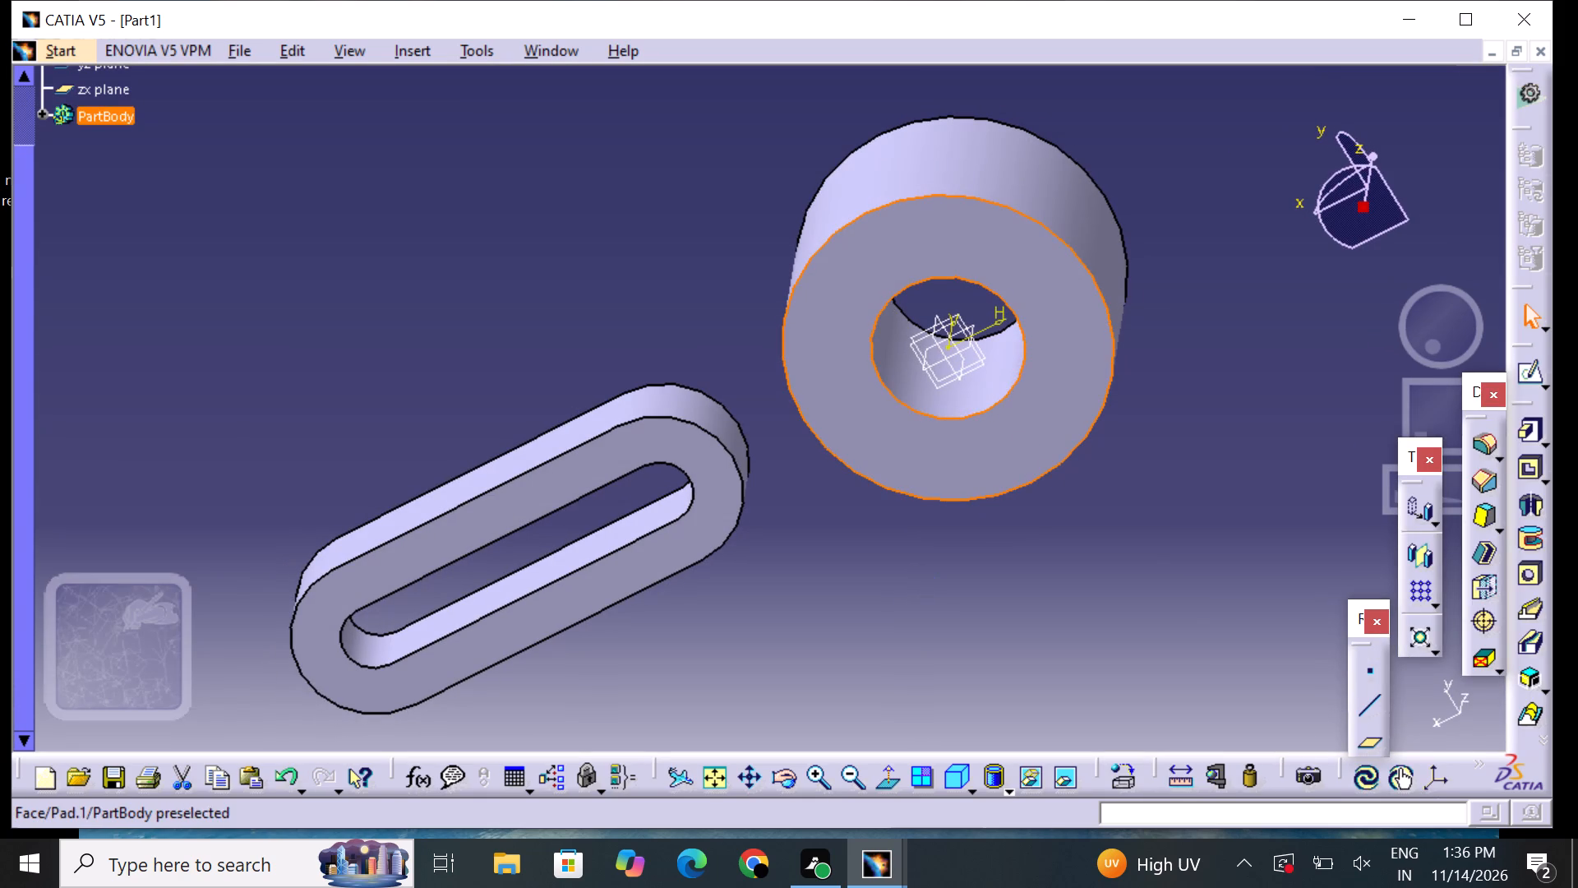
pyautogui.click(1515, 371)
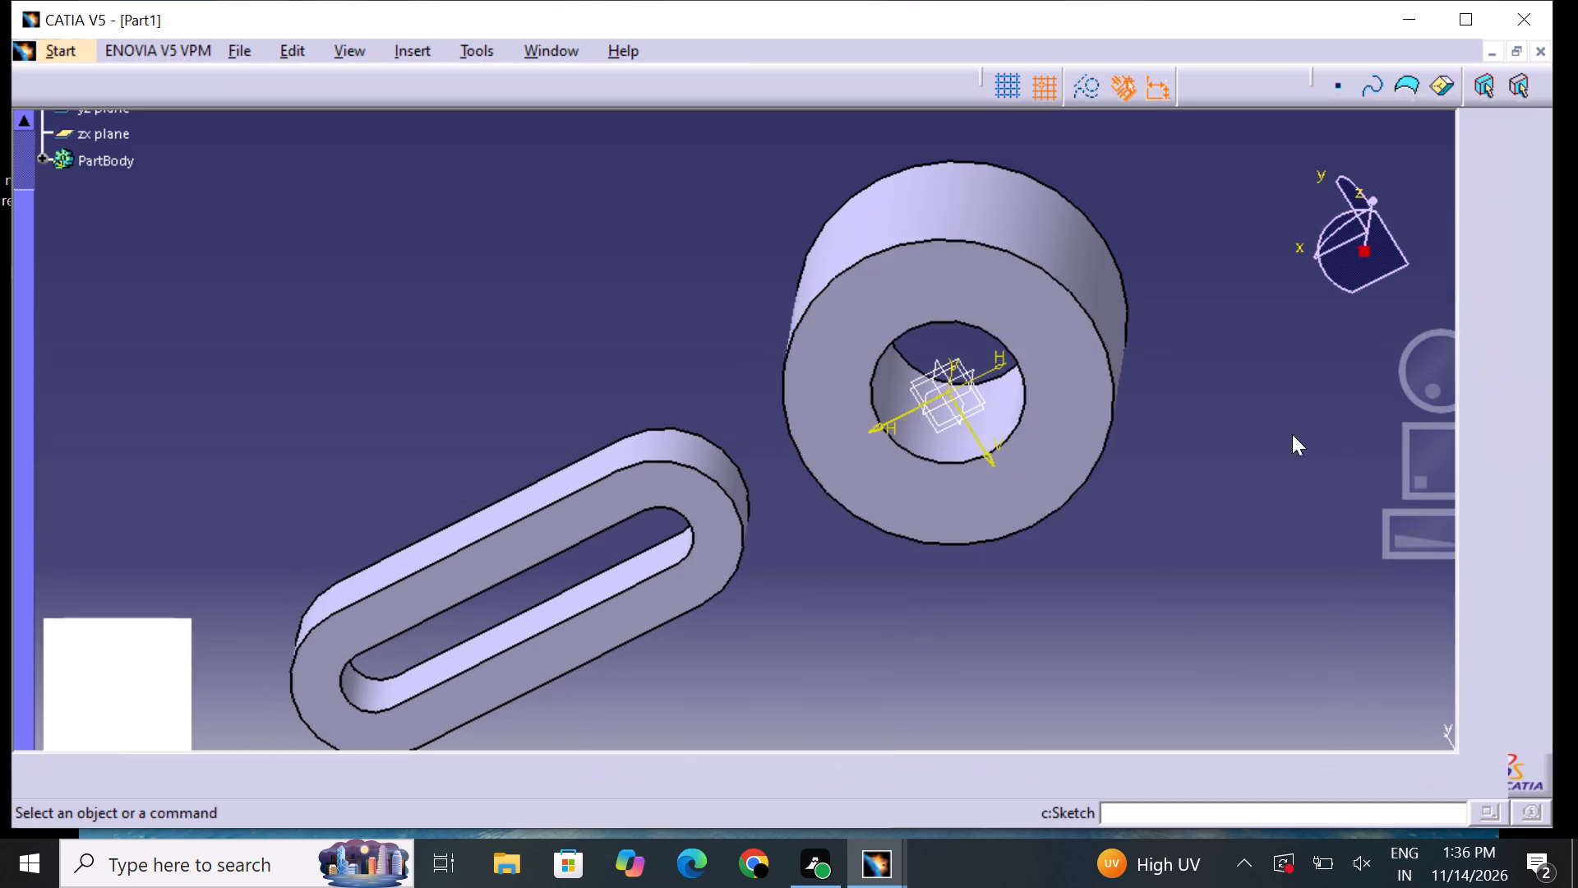
pyautogui.moveTo(957, 641); pyautogui.dragTo(930, 663, button='middle')
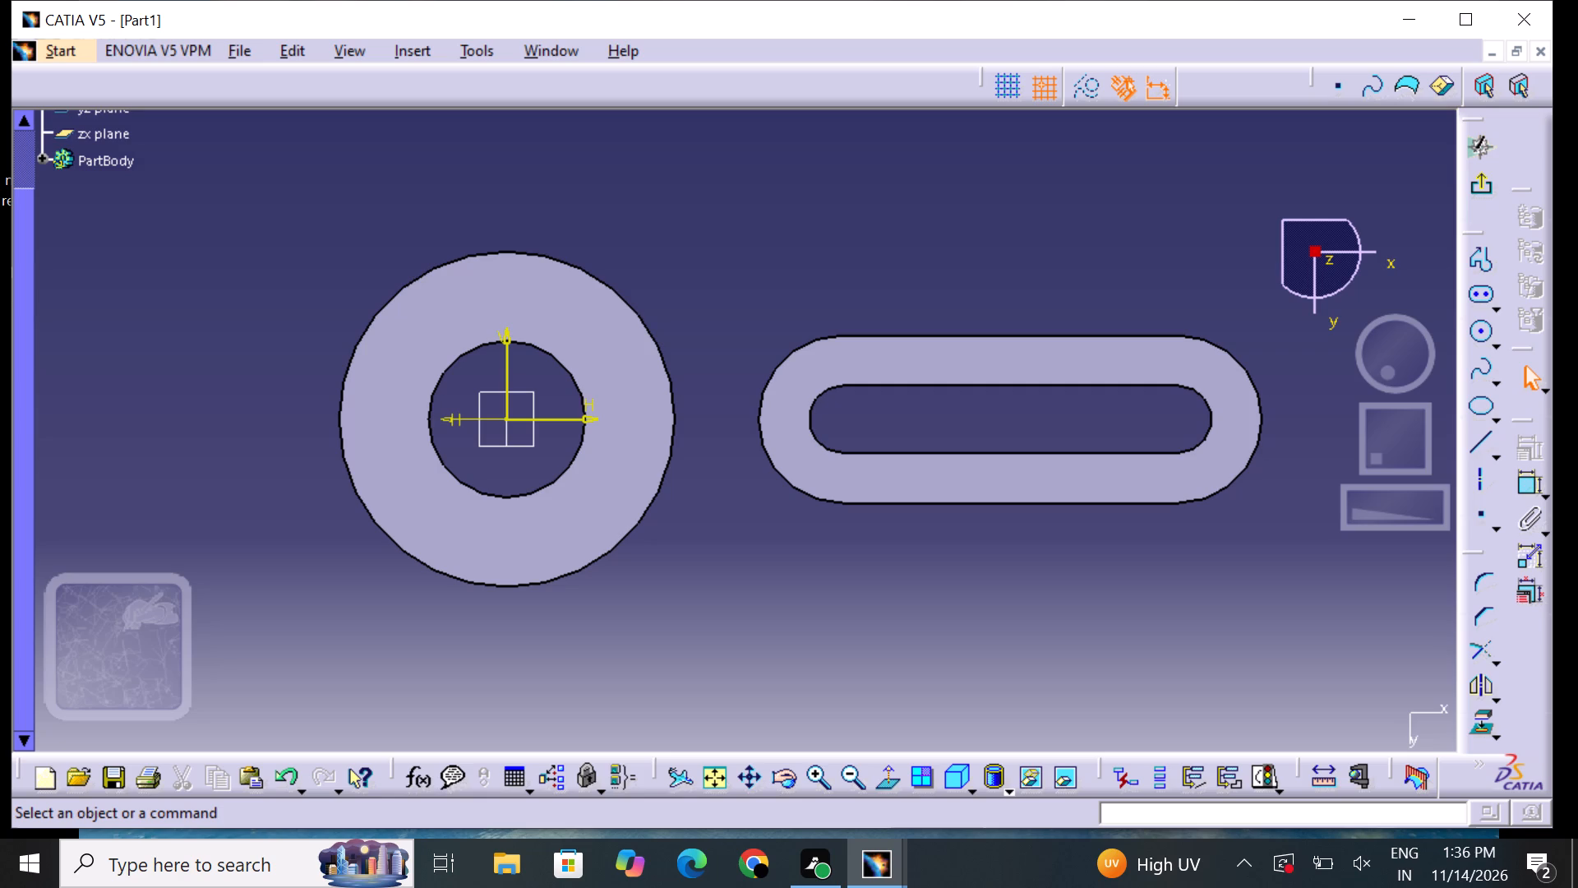
# Project the ring's outer circle and the slotted pad's outer outline, both straight edges and both end arcs, onto the sketch.
pyautogui.click(1479, 730)
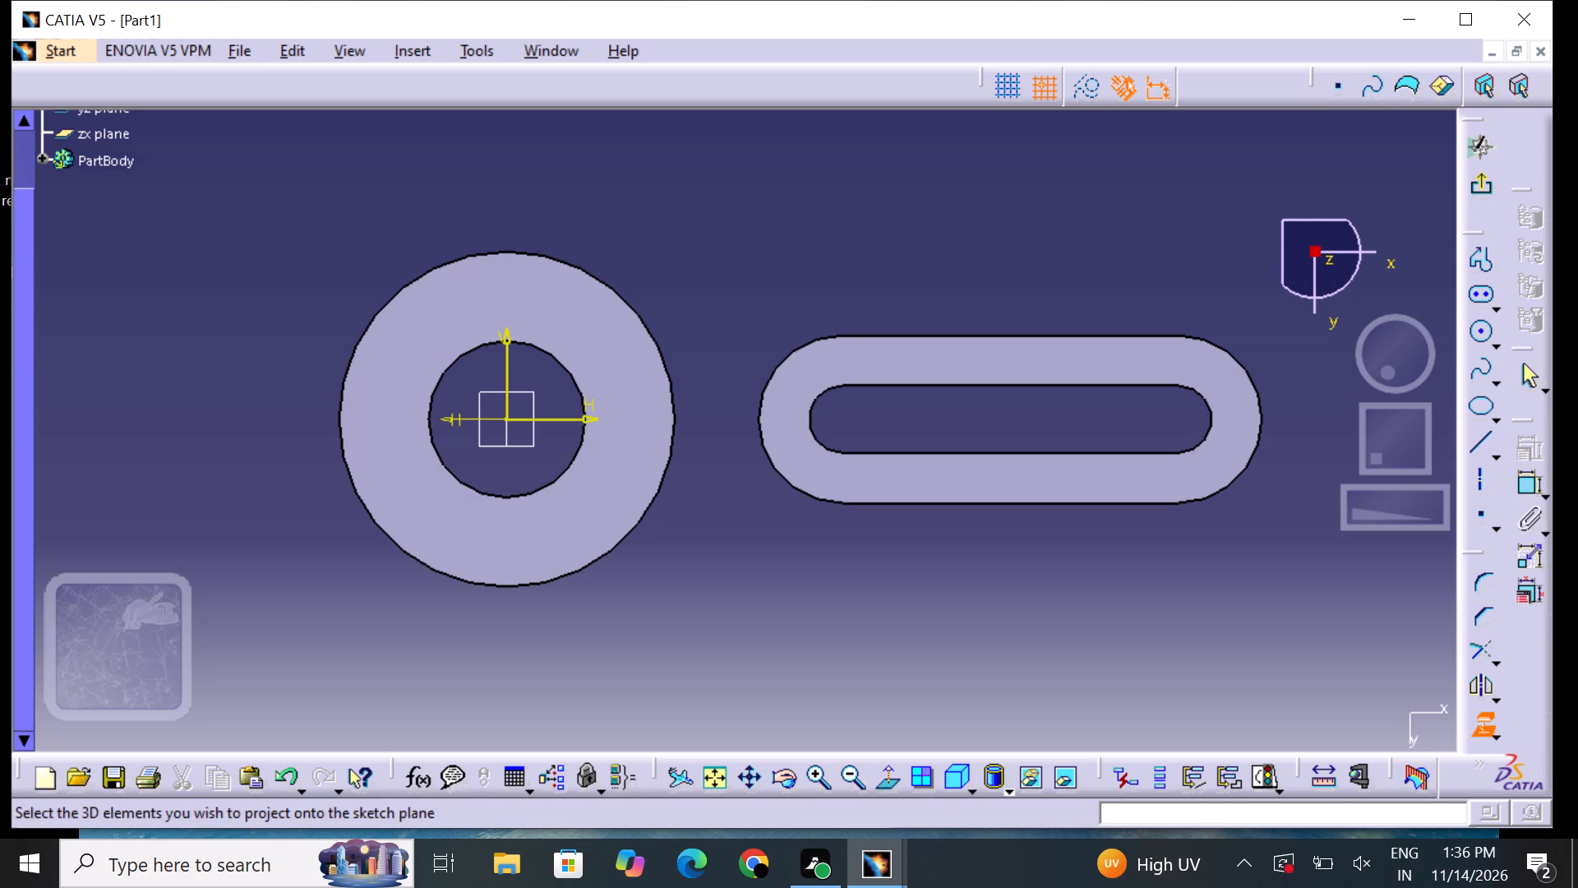
pyautogui.click(615, 543)
pyautogui.click(944, 663)
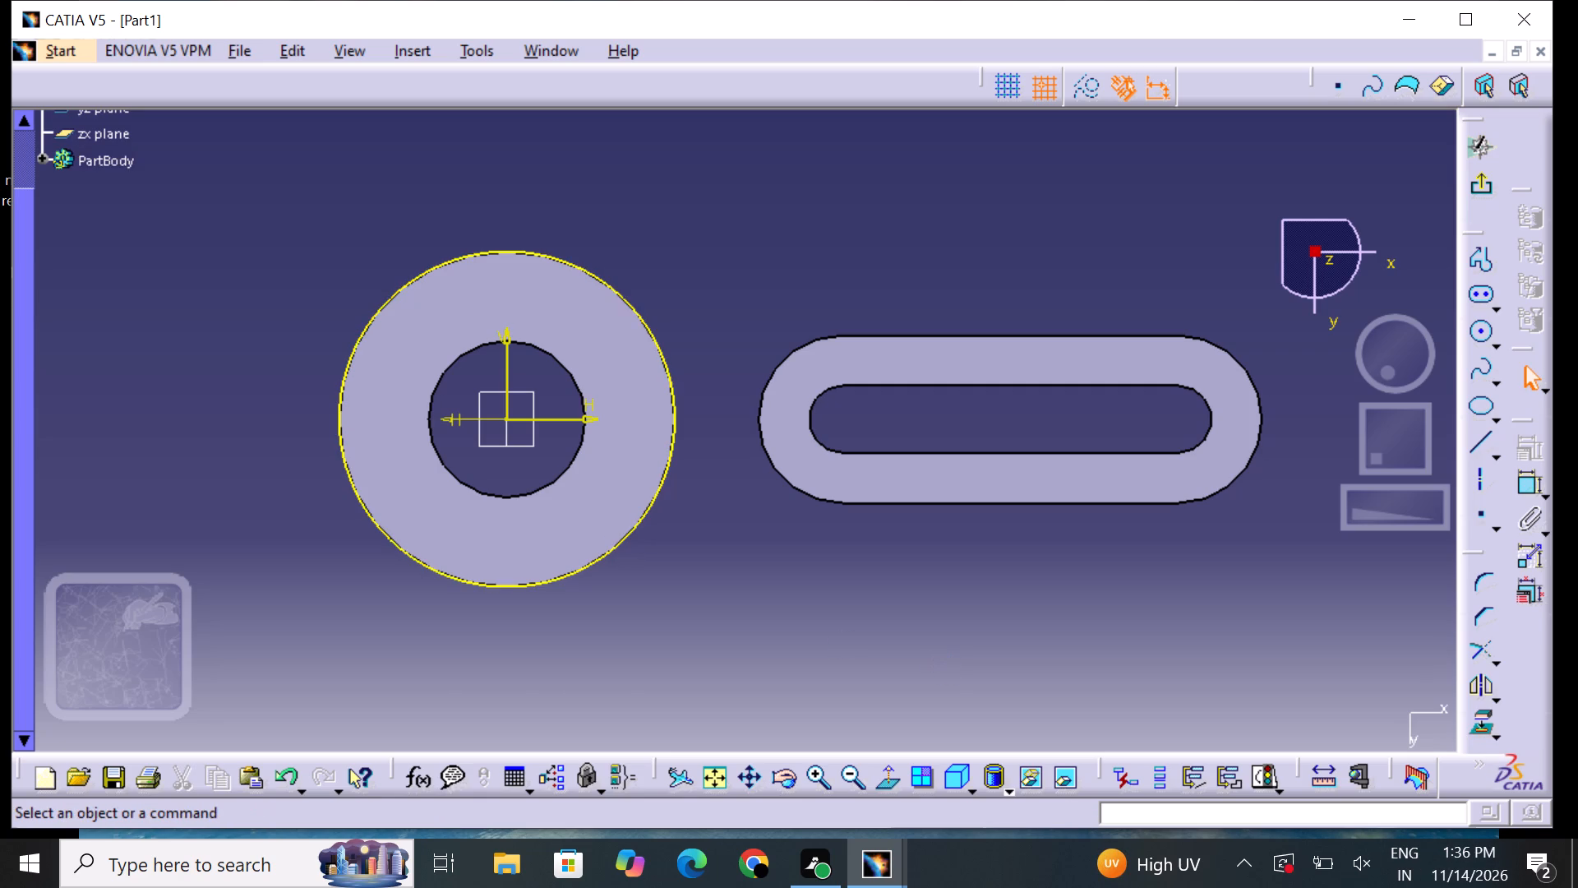
pyautogui.doubleClick(1483, 728)
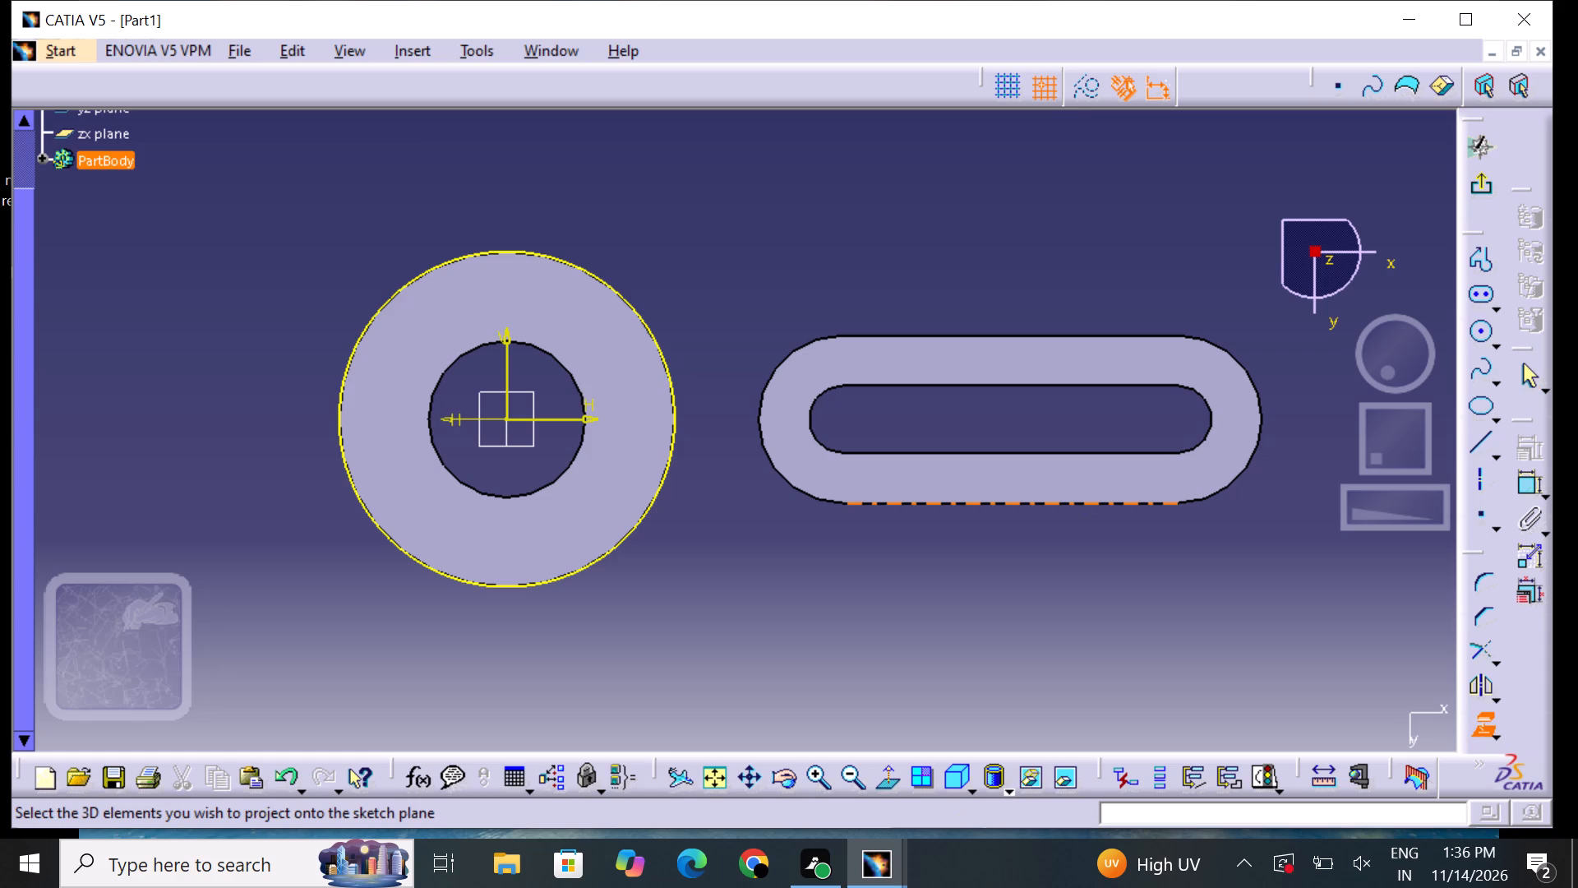
pyautogui.click(1085, 502)
pyautogui.click(1231, 486)
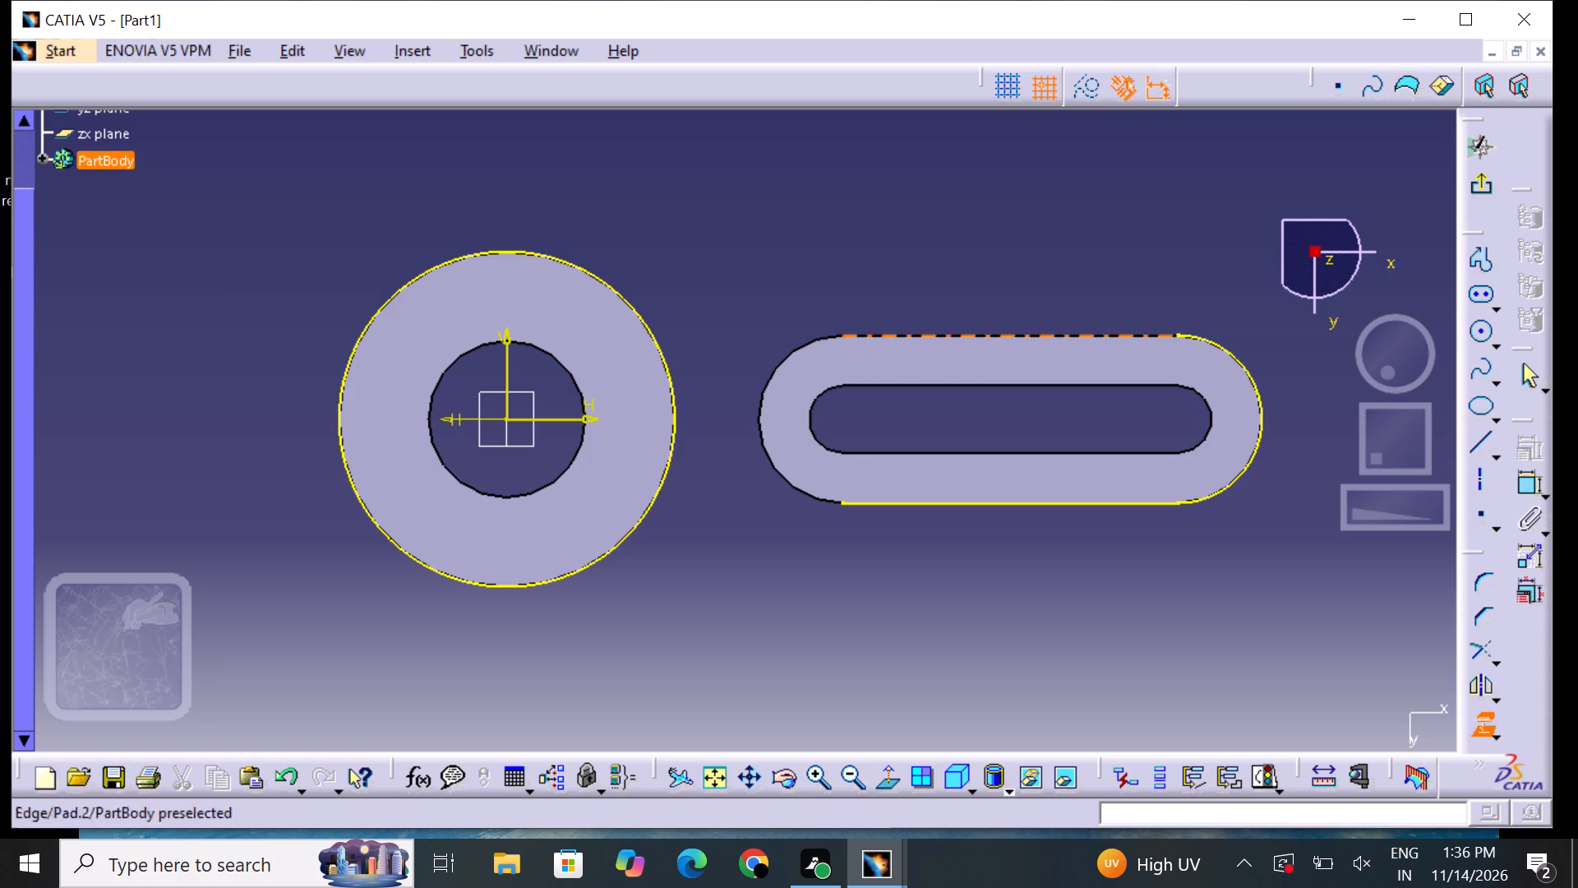
pyautogui.click(1030, 339)
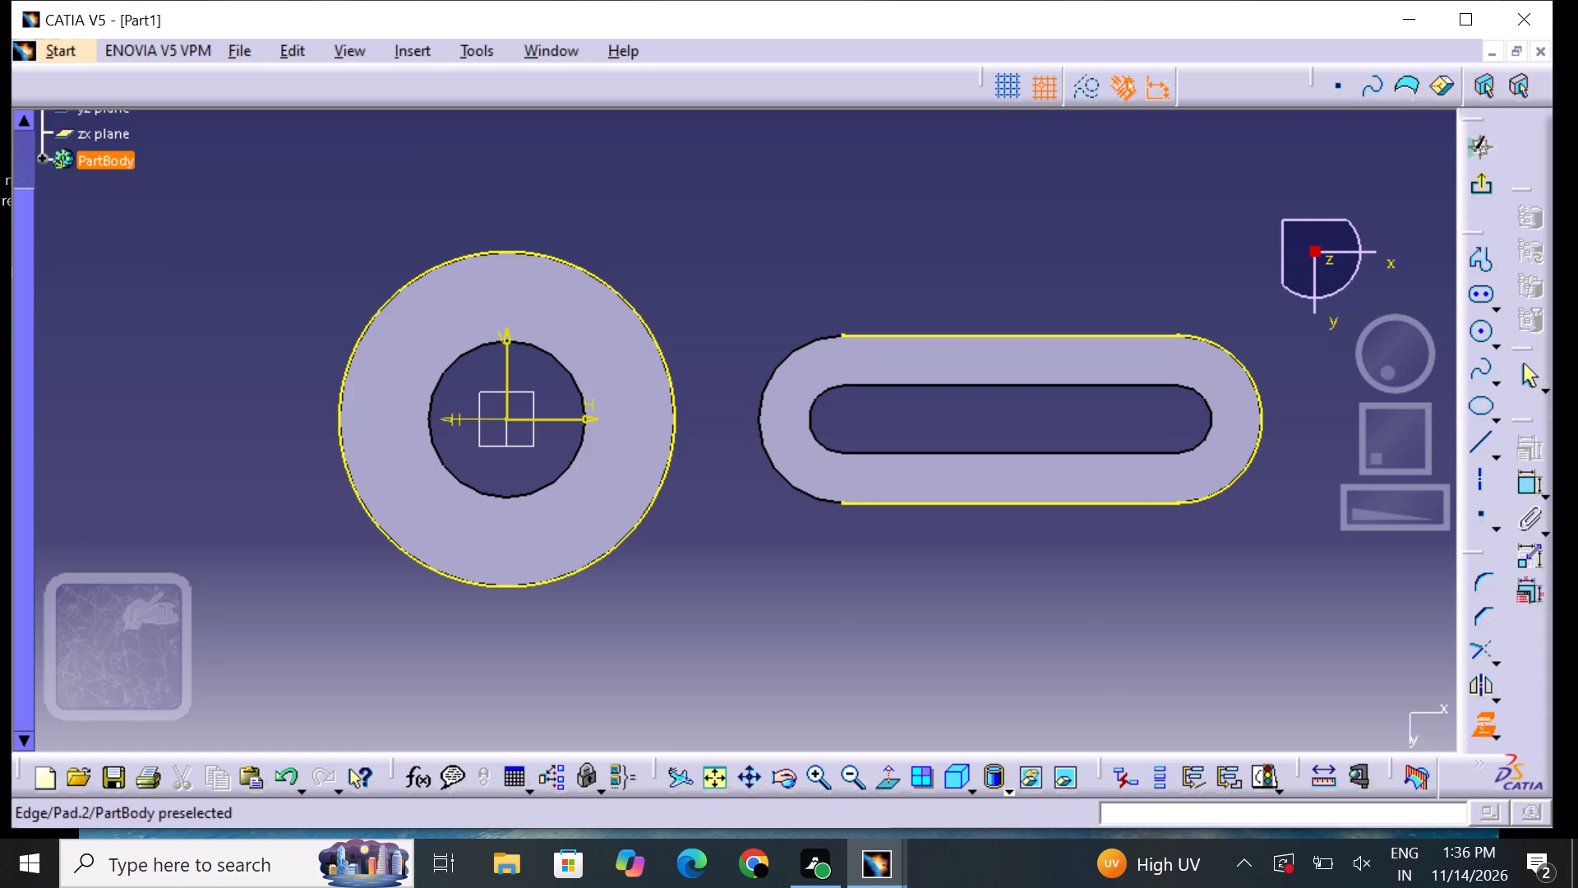
pyautogui.click(759, 400)
pyautogui.click(785, 615)
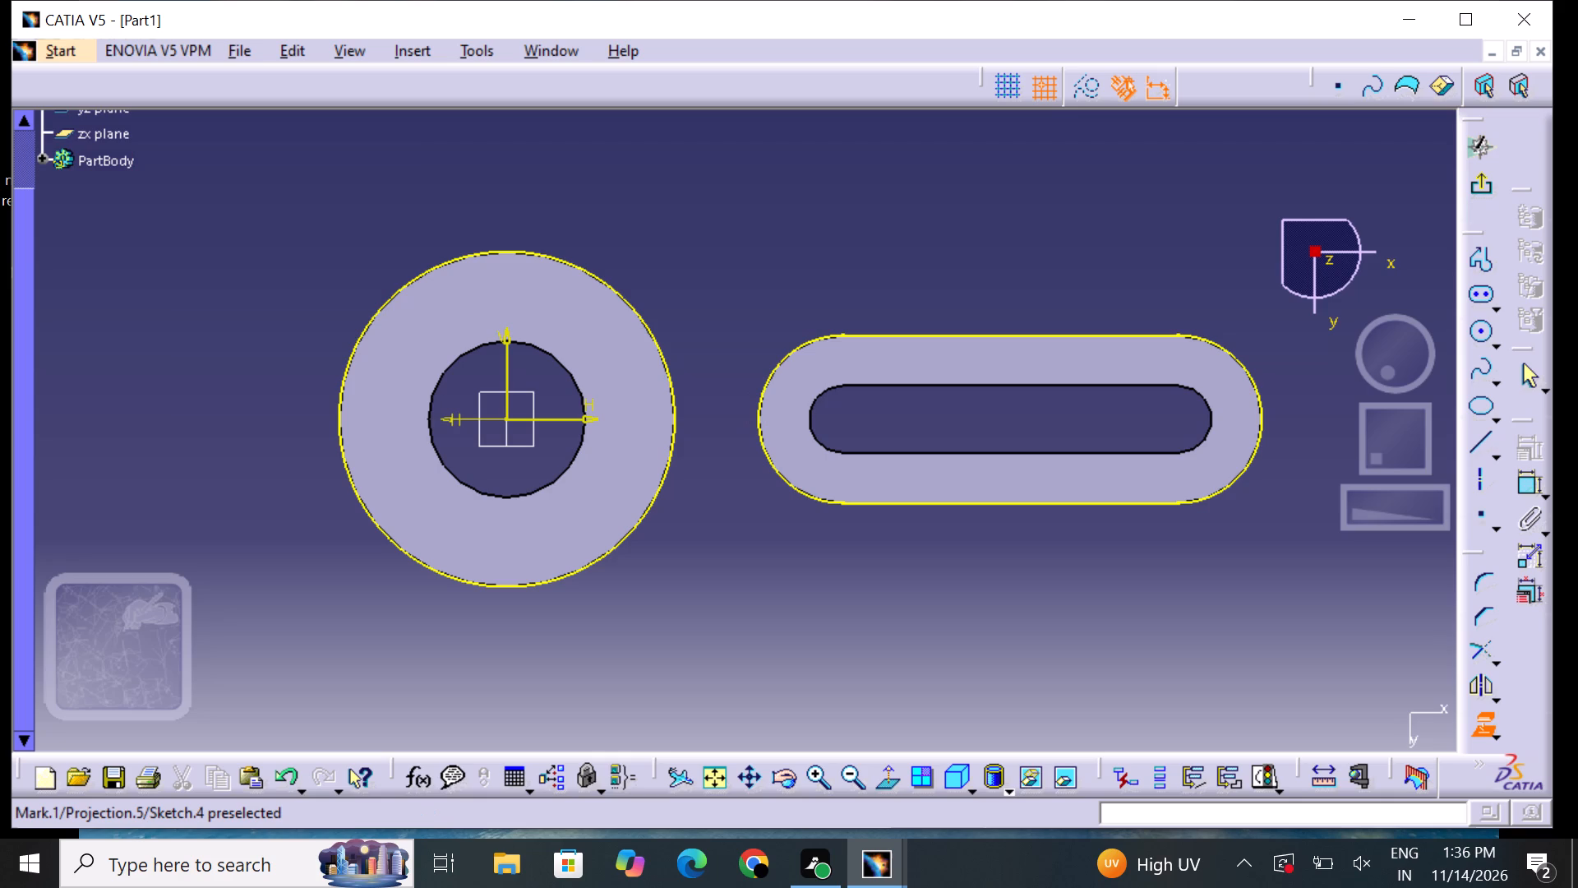
pyautogui.click(1480, 722)
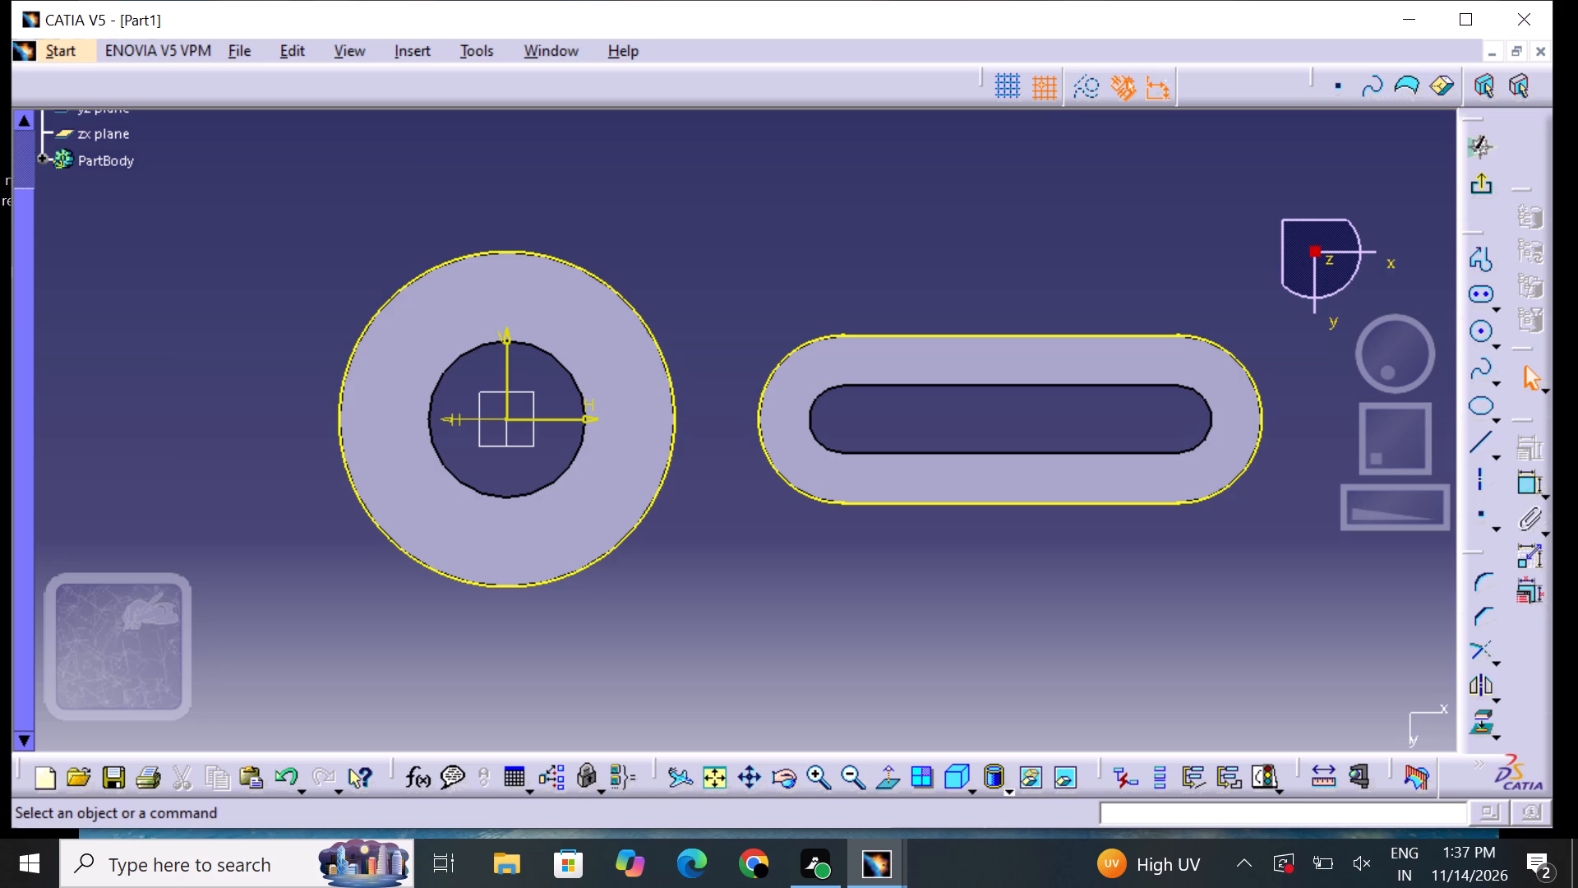
# Draw two bi-tangent lines joining the ring's projected circle to the slotted pad's far end arc, one along each side.
pyautogui.click(1494, 454)
pyautogui.click(1487, 474)
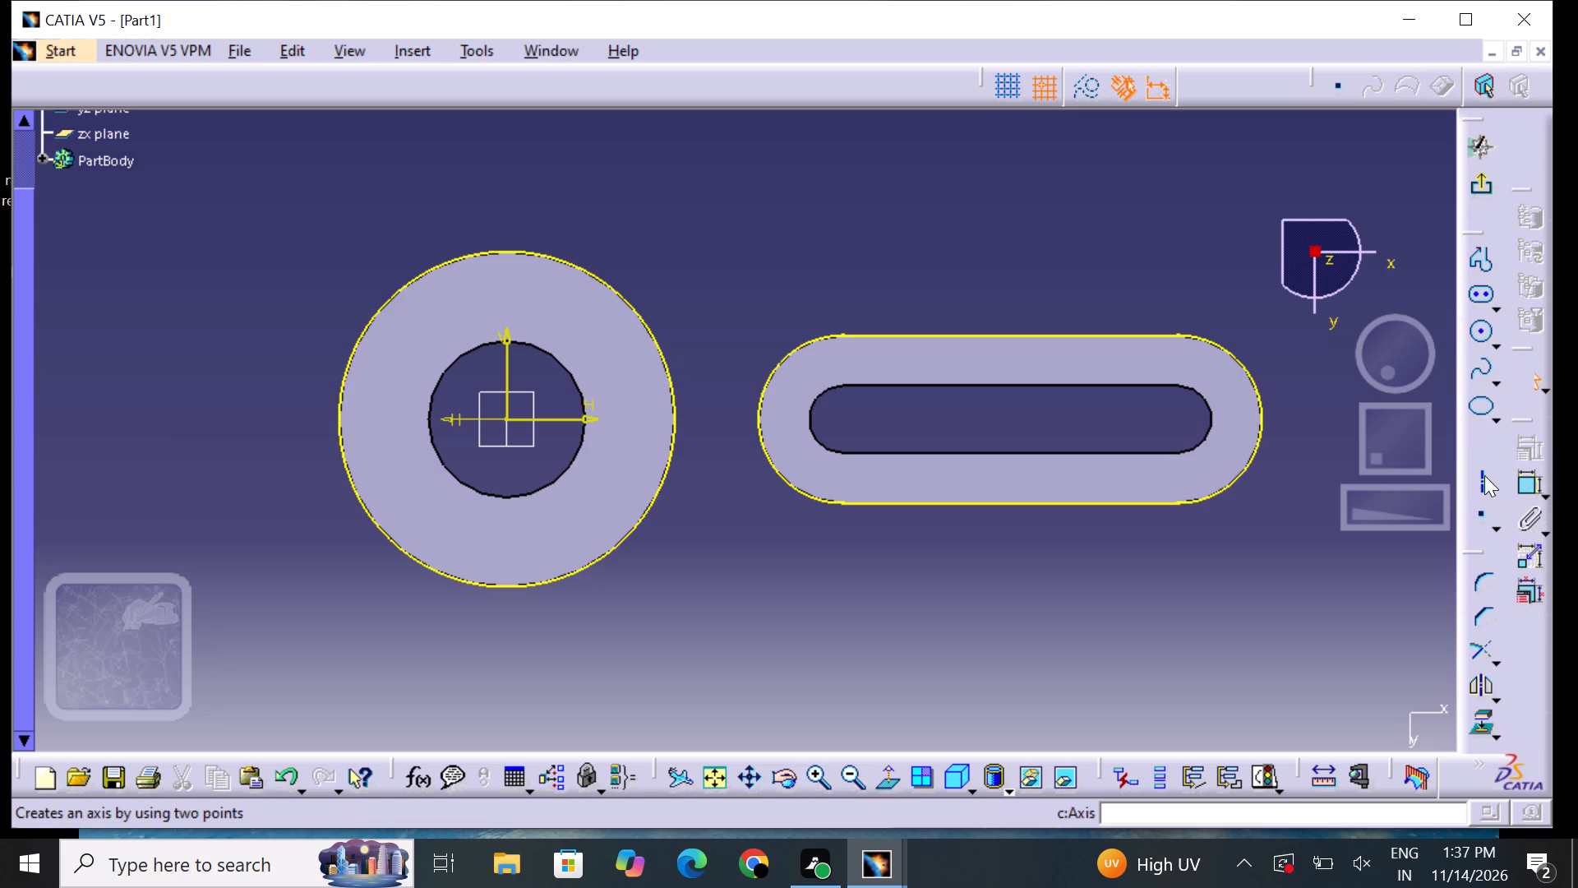
pyautogui.click(503, 252)
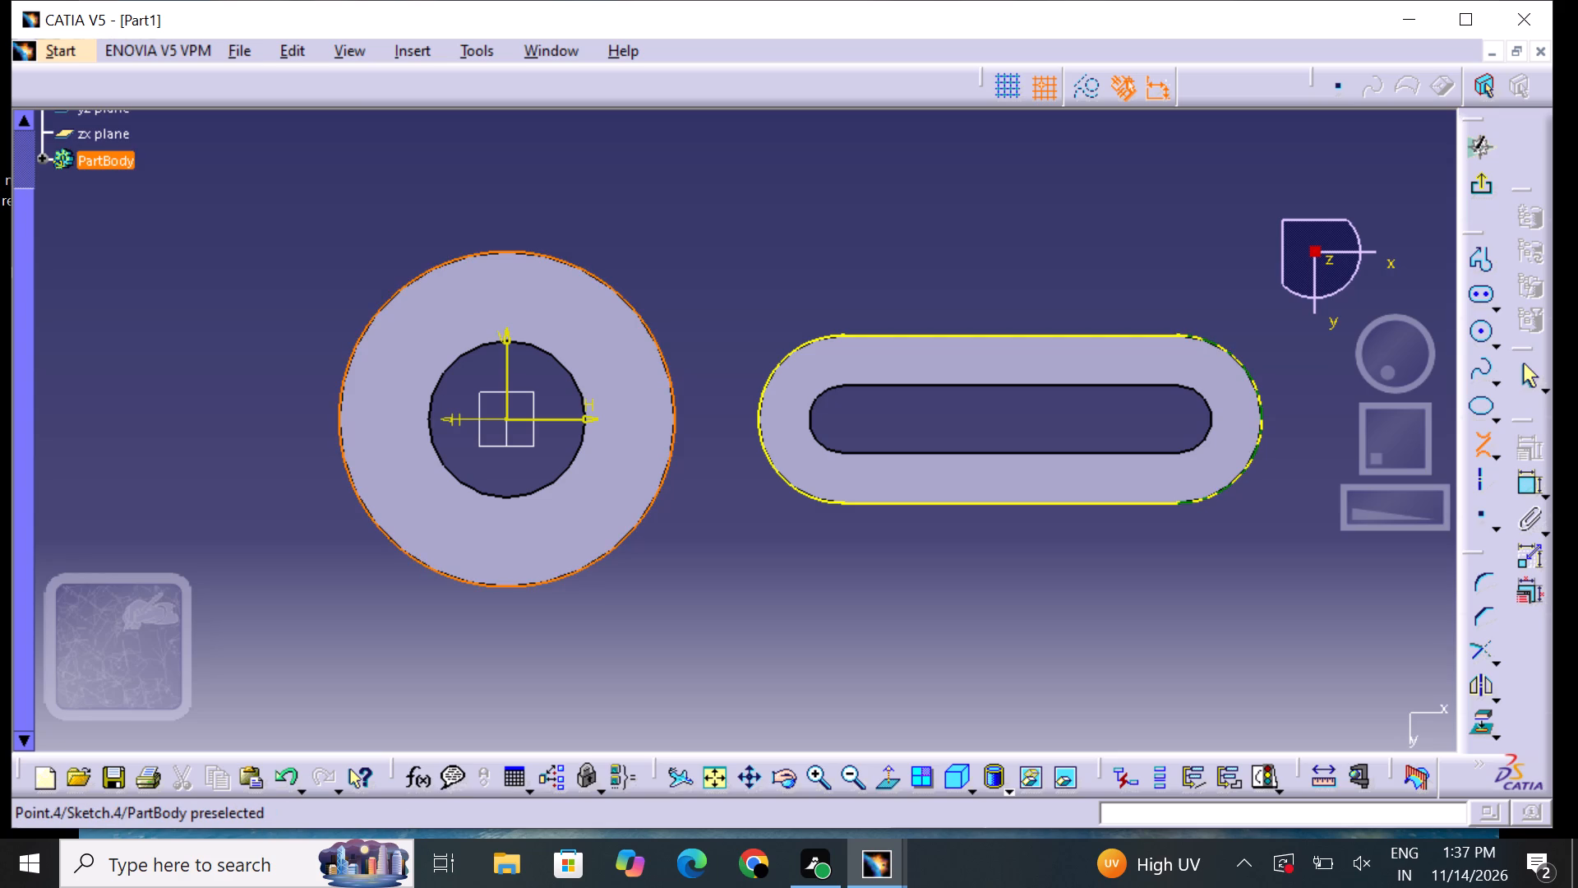
pyautogui.click(1187, 335)
pyautogui.click(1158, 614)
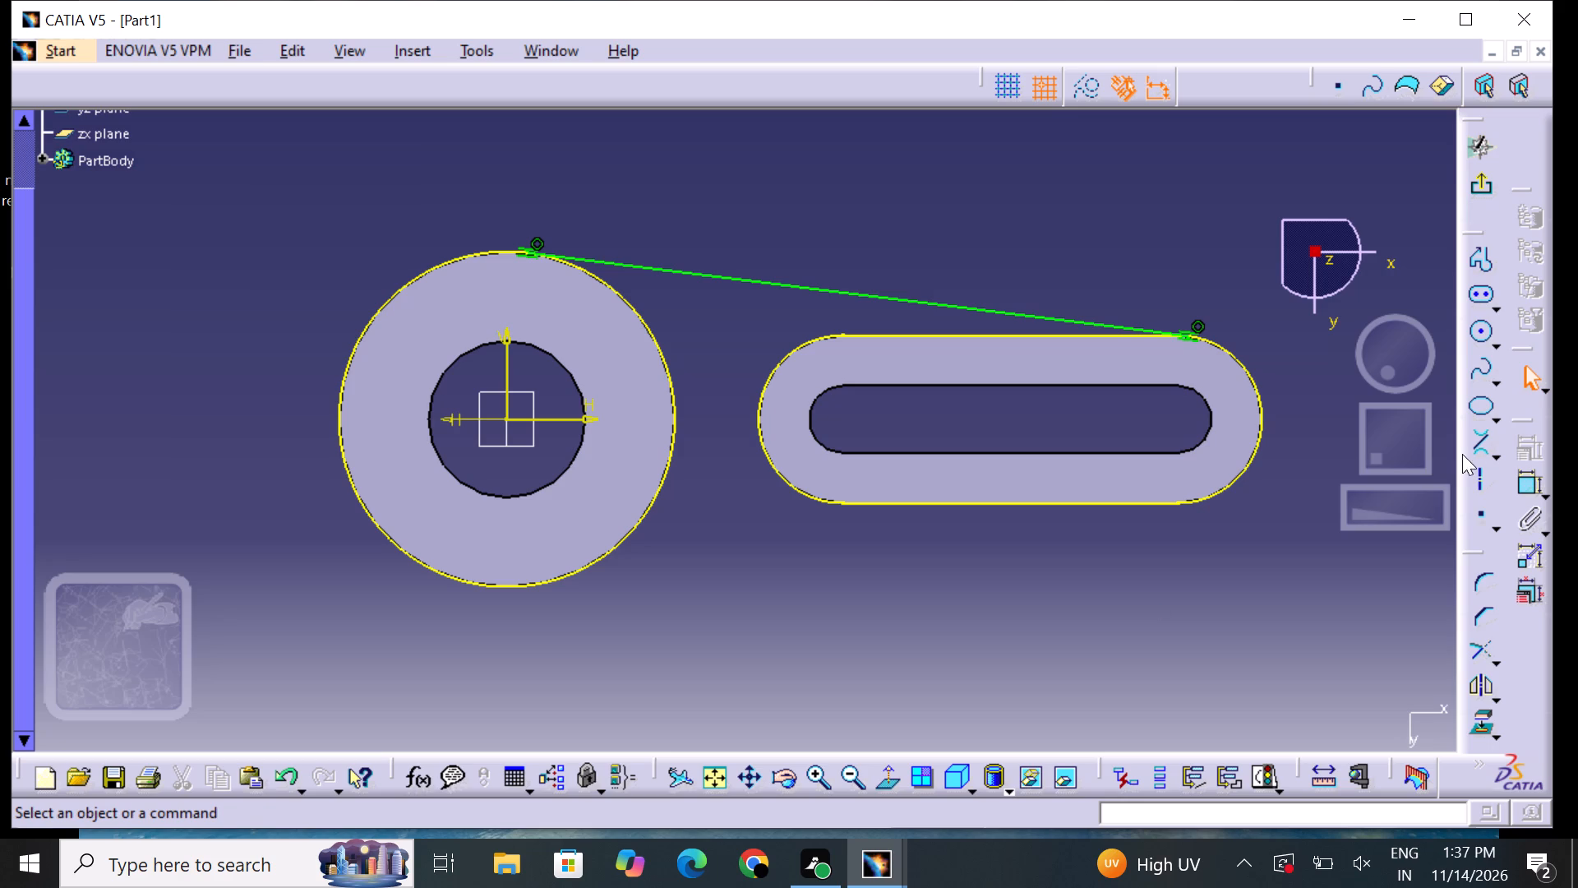
pyautogui.click(1473, 445)
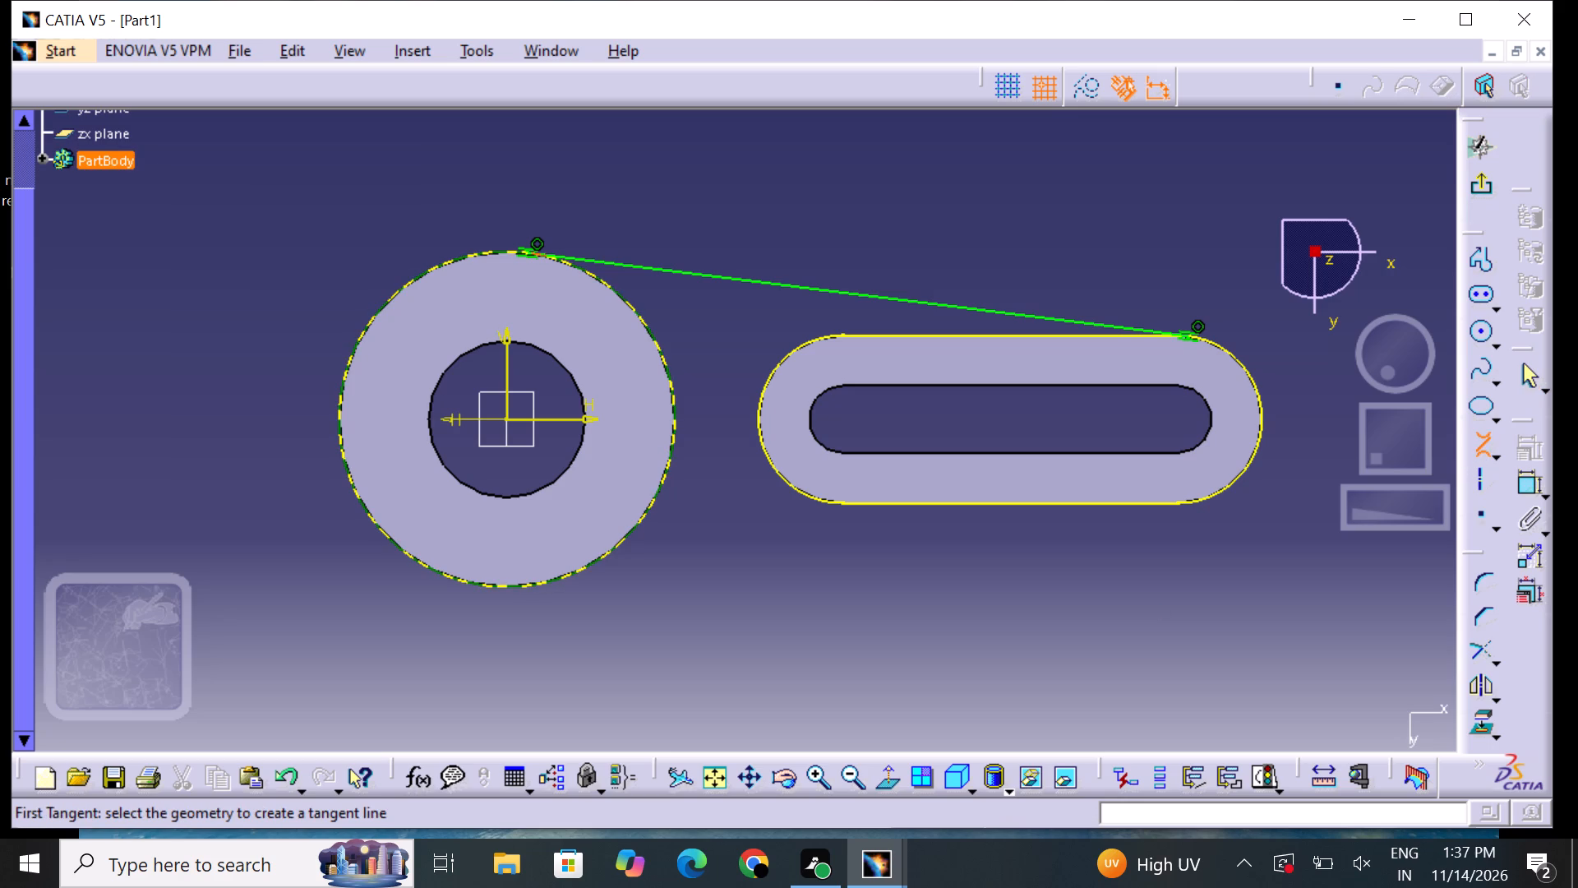
pyautogui.click(535, 589)
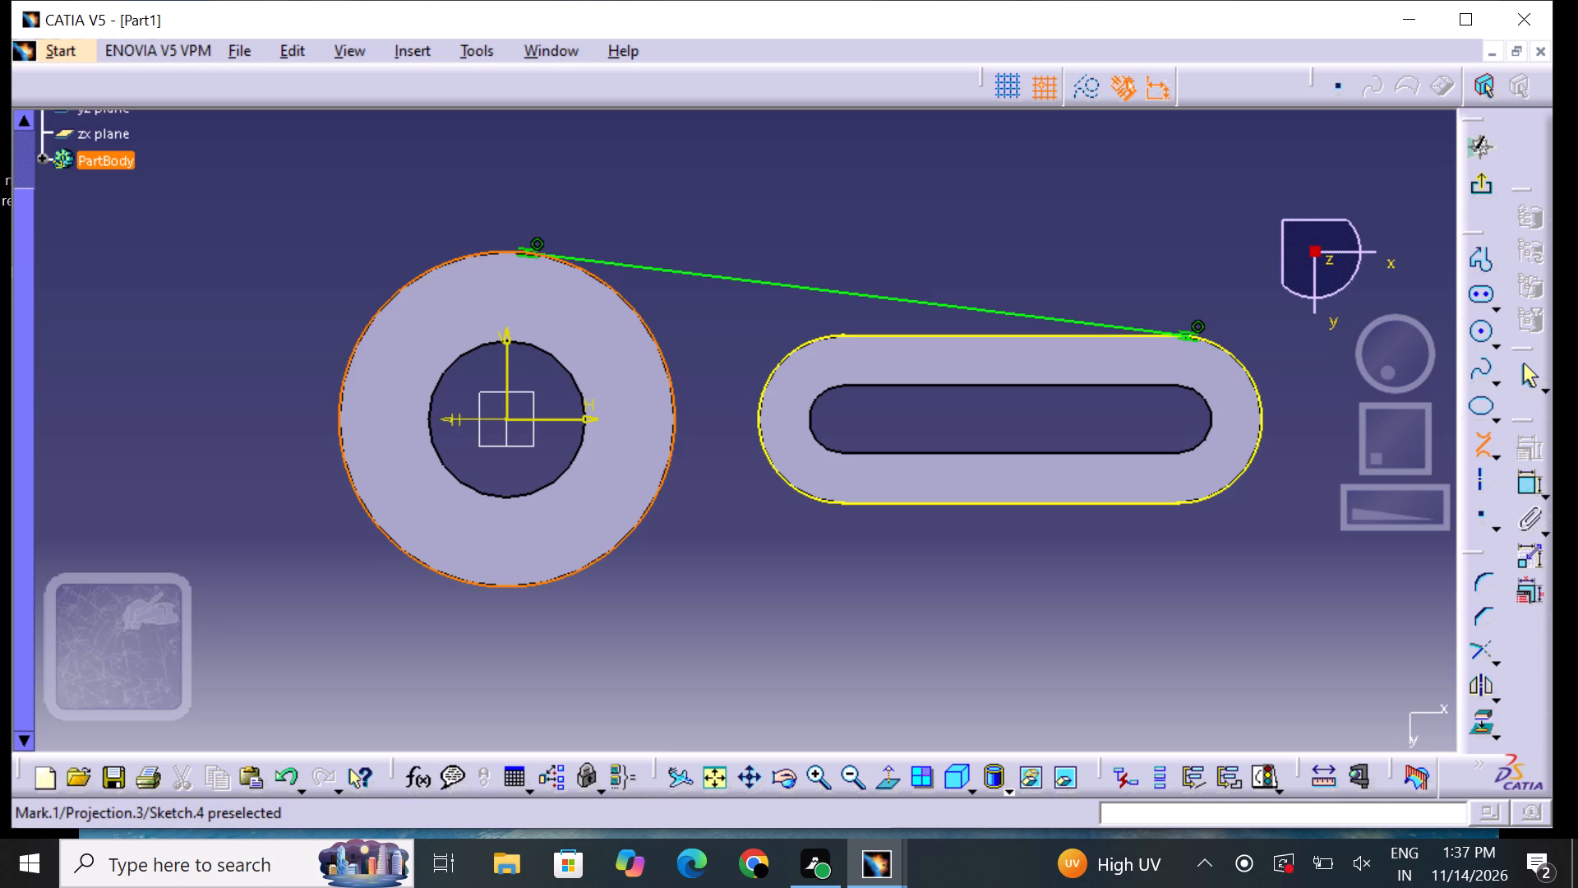
pyautogui.click(1197, 502)
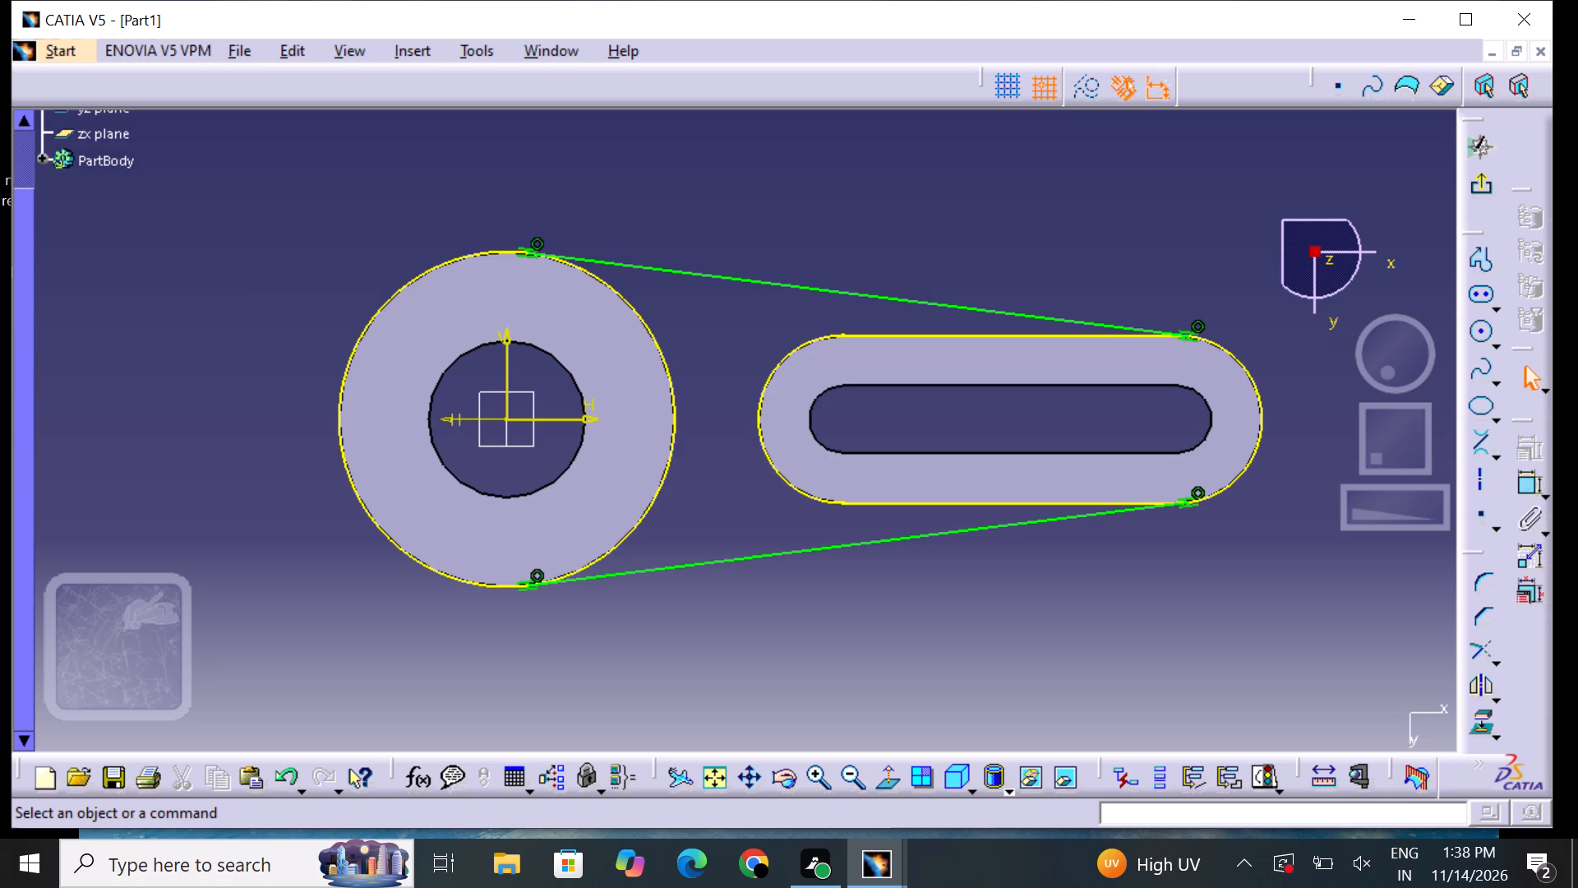
# Quick Trim the ring circle's portion facing away from the slotted pad and the pad's far end arc, and exit the sketch.
pyautogui.click(1493, 655)
pyautogui.click(1489, 672)
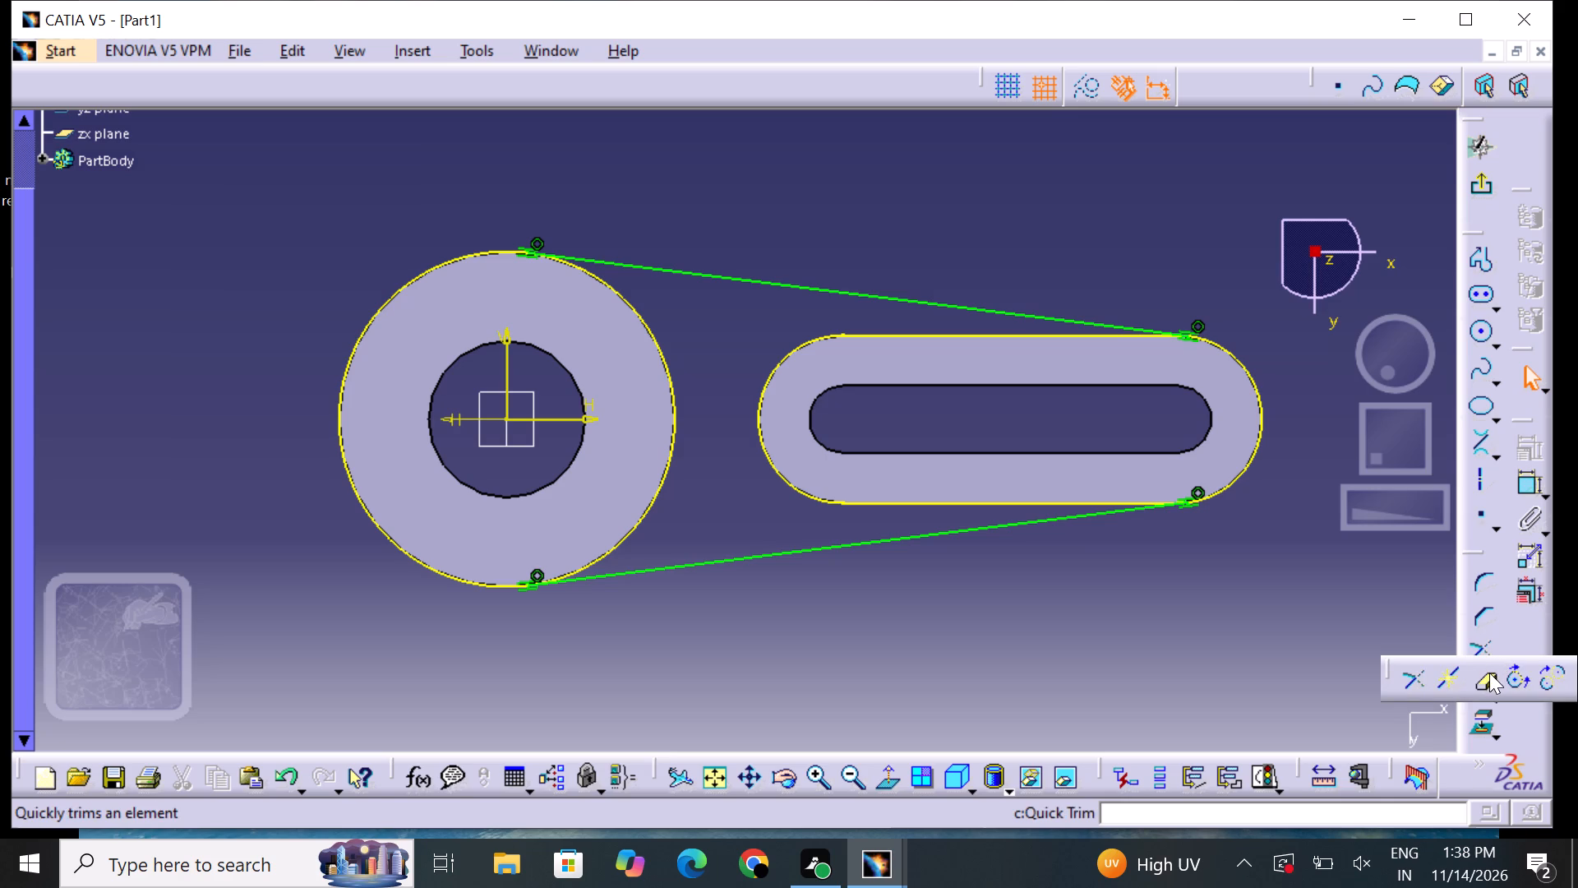
pyautogui.click(341, 406)
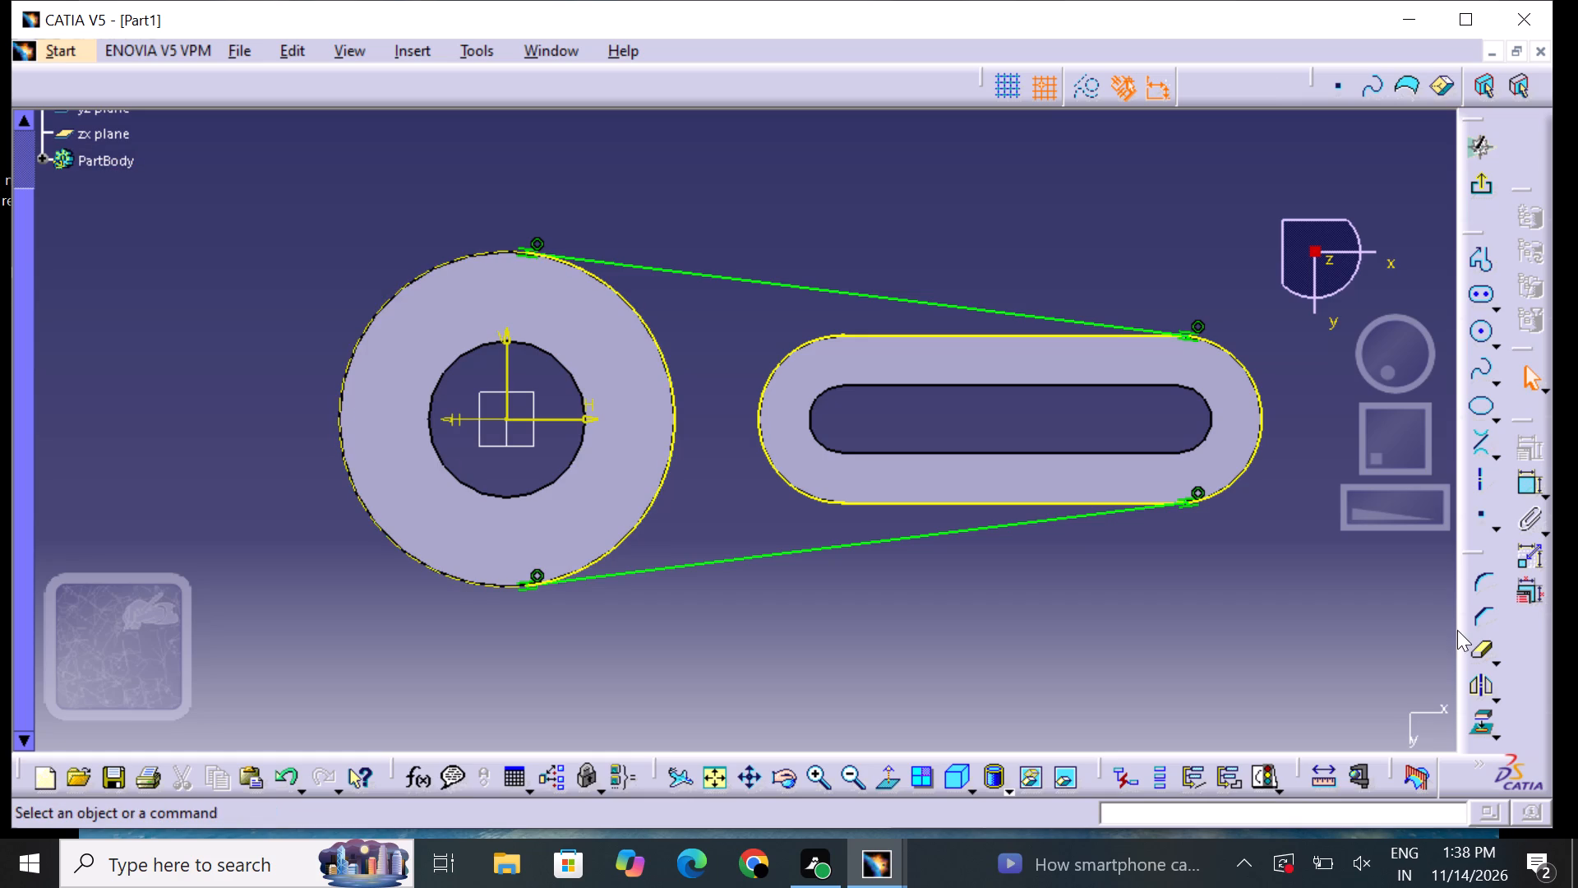
pyautogui.click(1483, 648)
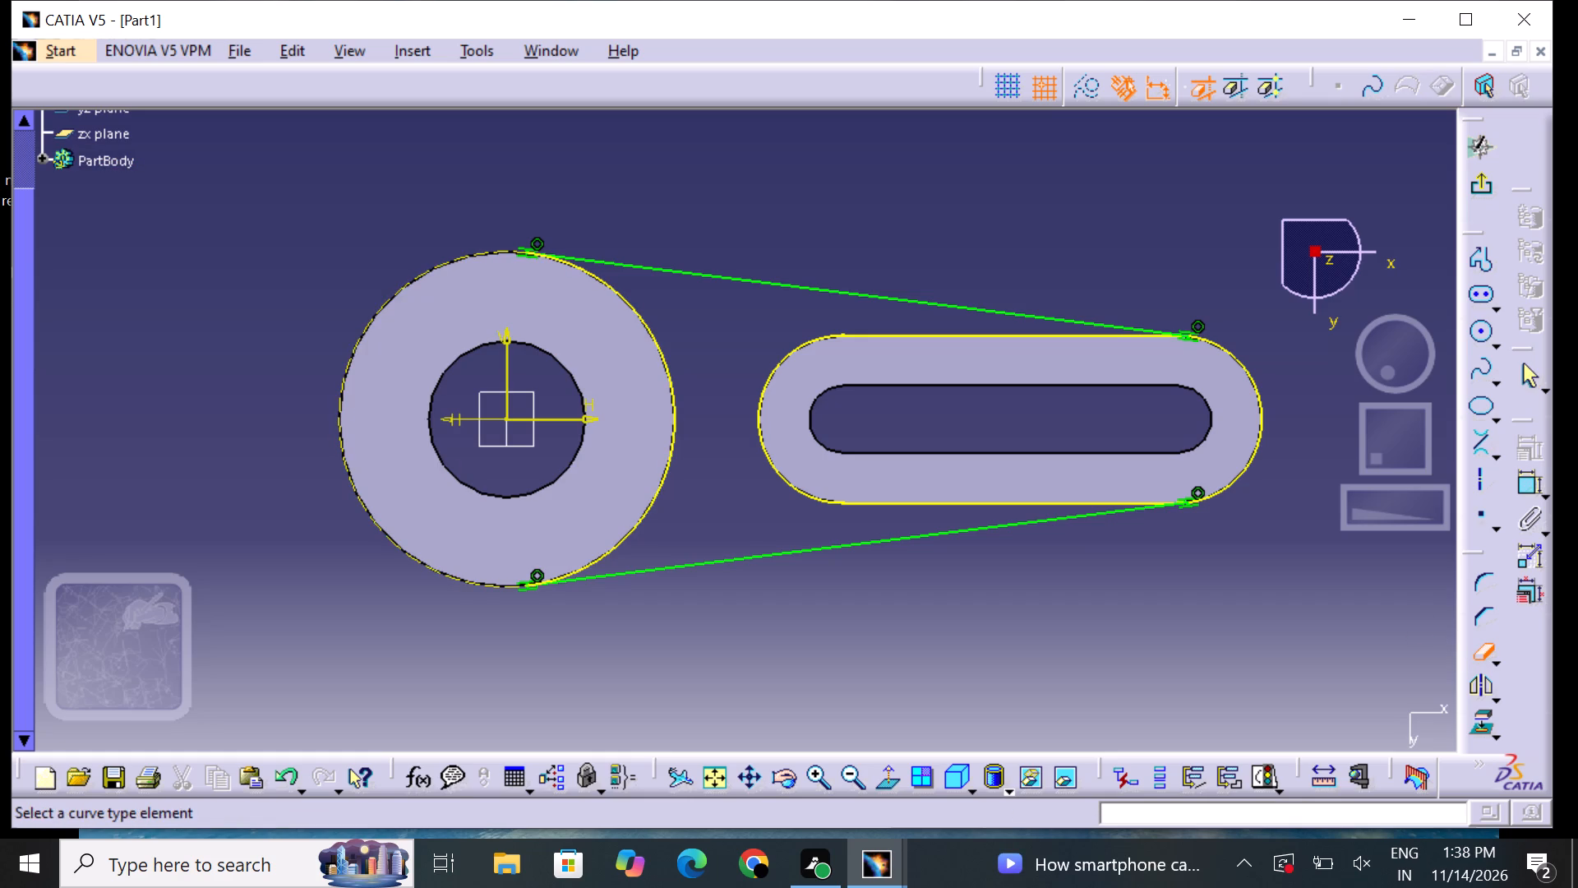
pyautogui.click(1257, 410)
pyautogui.click(1272, 483)
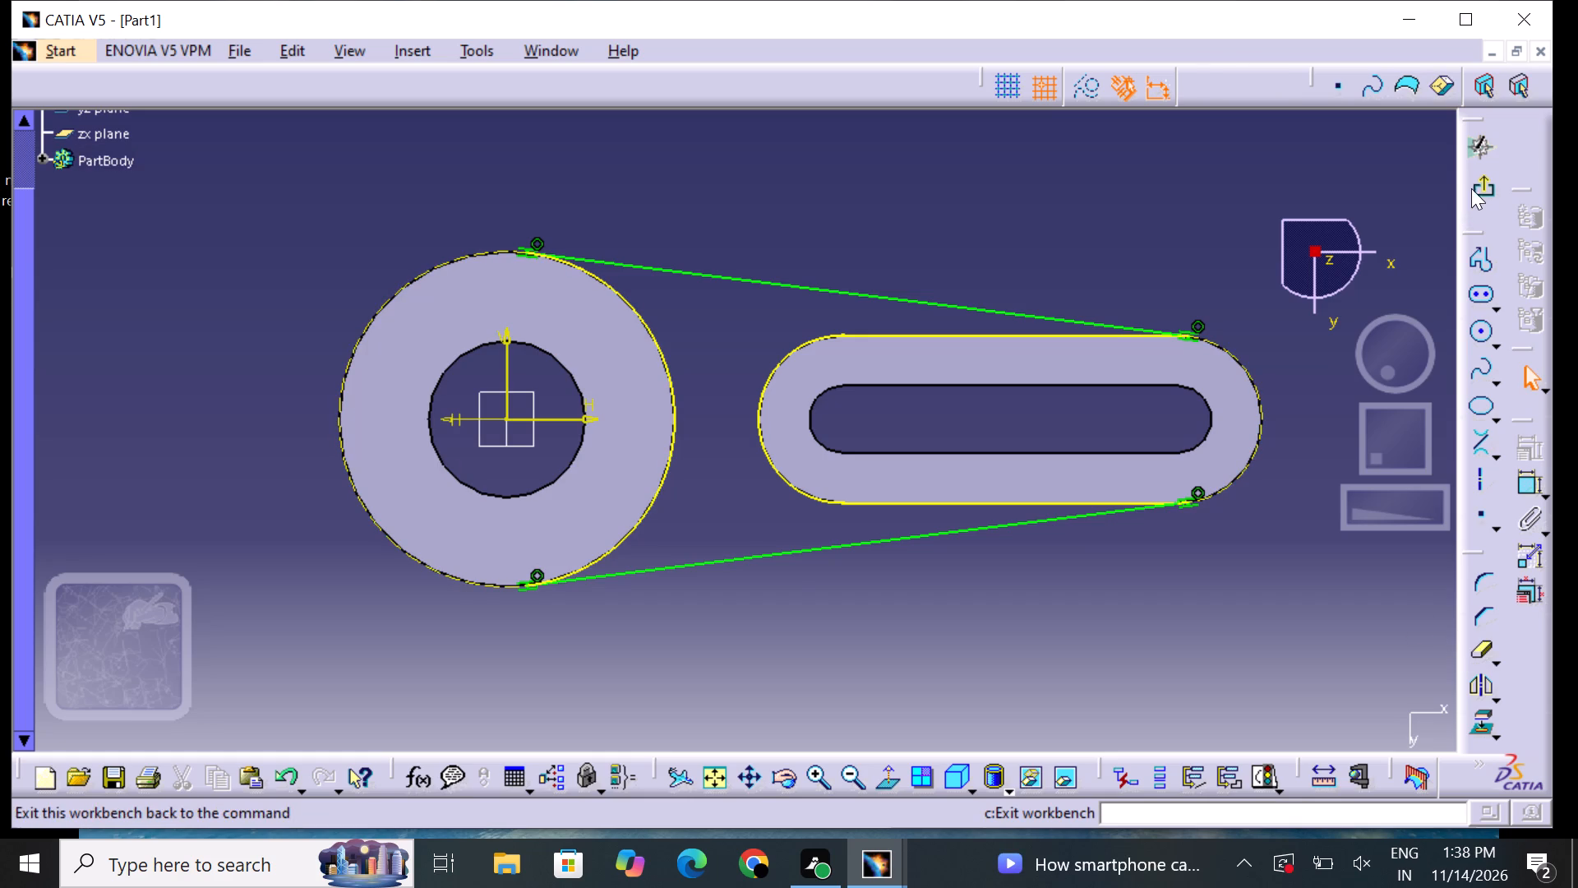
pyautogui.click(1472, 187)
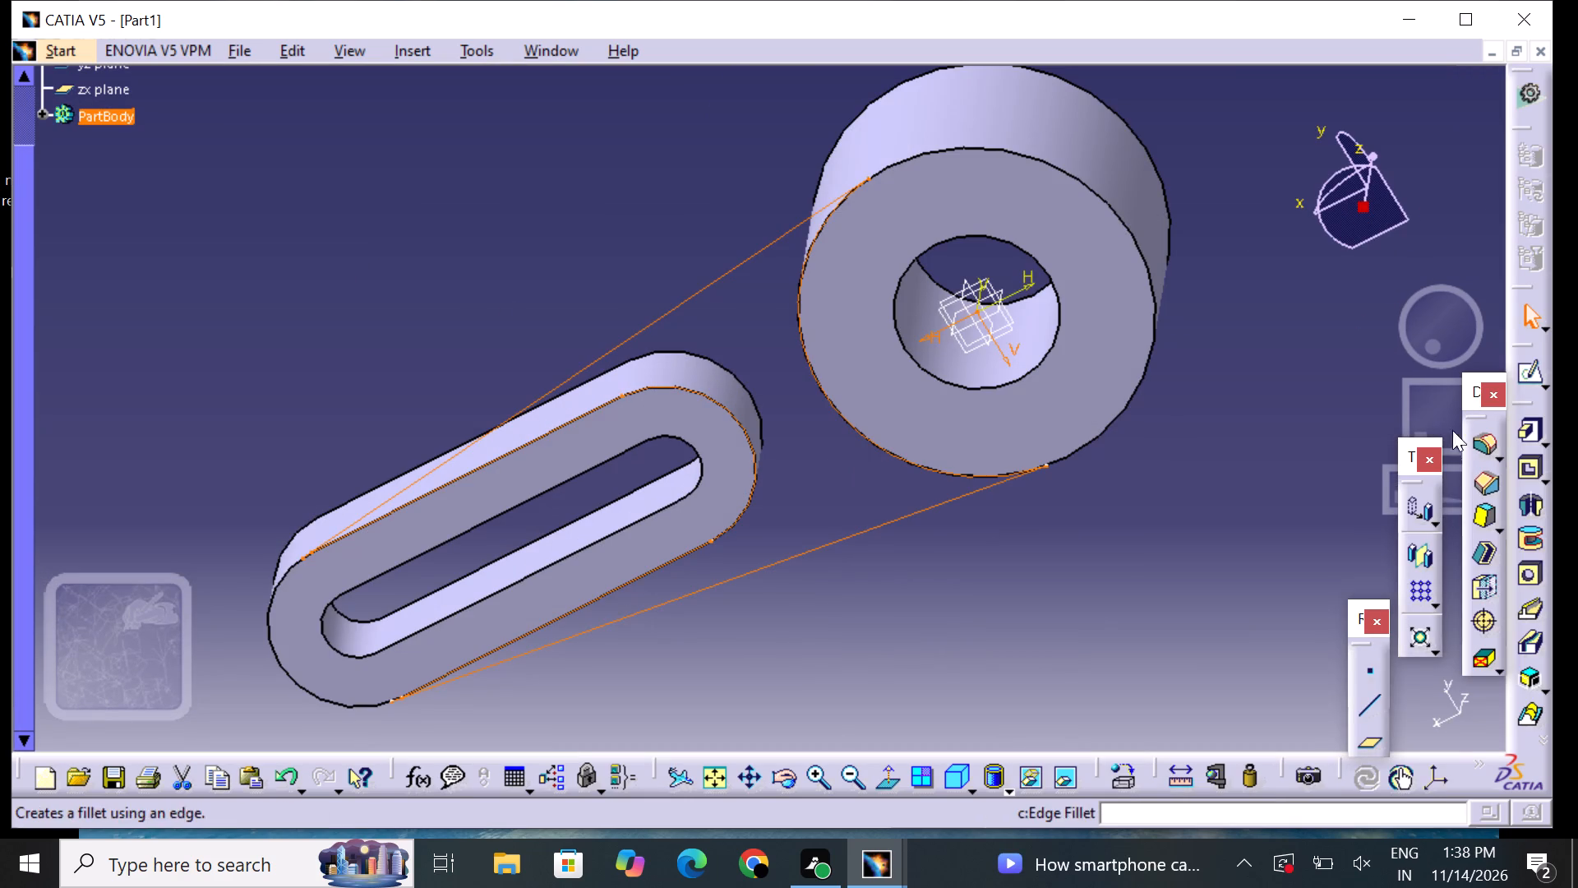
# Pad the tangent-line sketch 9 mm in the reversed direction to form the arm joining the ring and the slotted pad.
pyautogui.moveTo(667, 183); pyautogui.dragTo(819, 517, button='middle')
pyautogui.moveTo(668, 194); pyautogui.dragTo(819, 517, button='right')
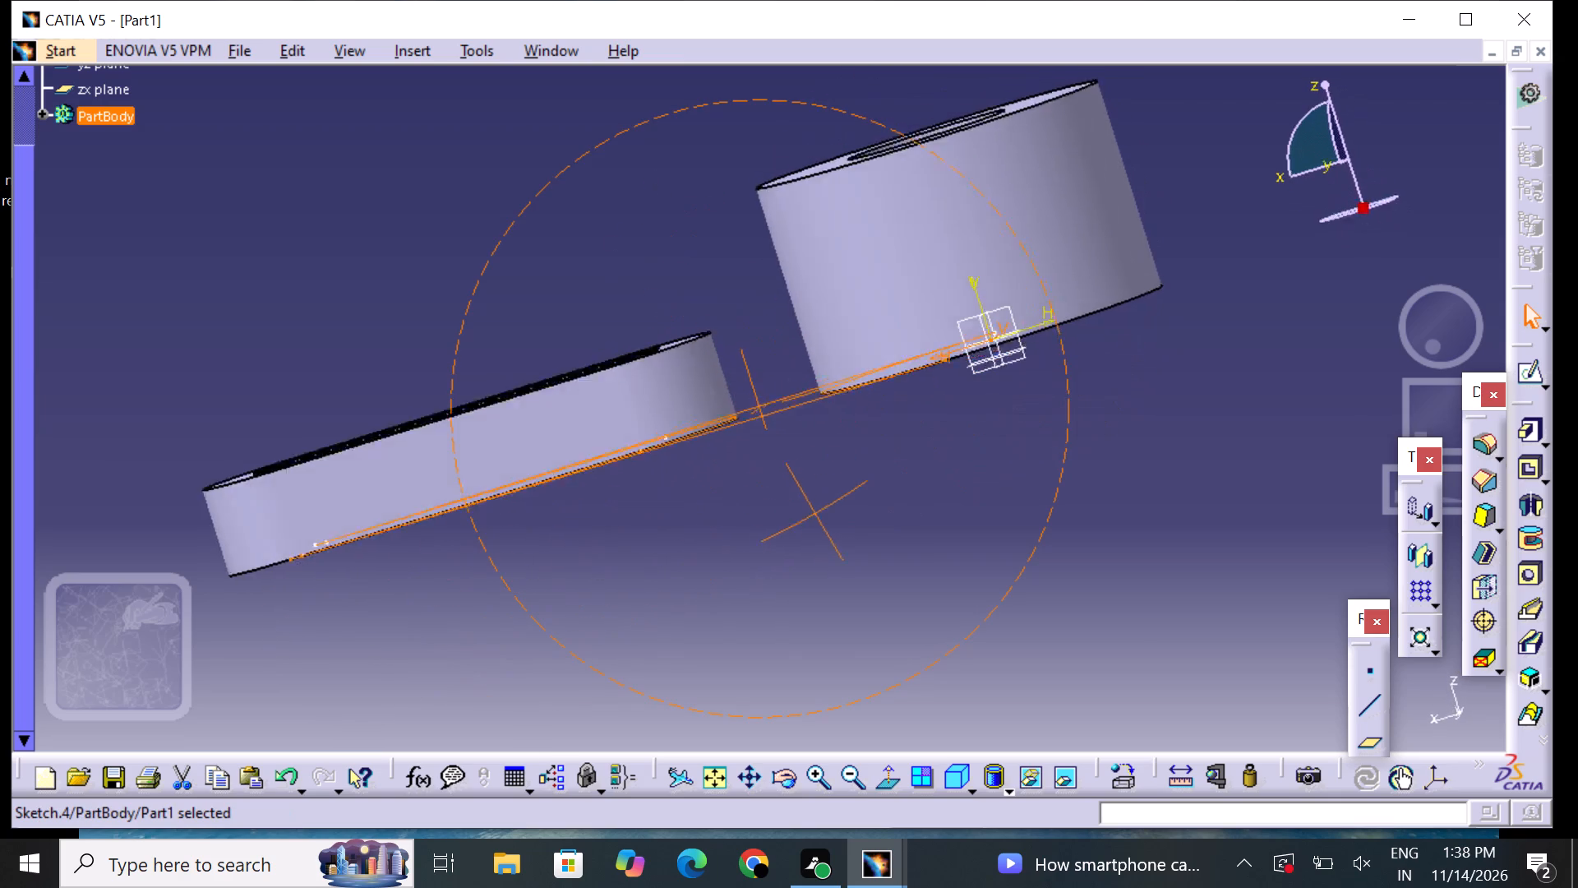
pyautogui.moveTo(819, 517); pyautogui.dragTo(830, 560, button='middle')
pyautogui.moveTo(819, 517); pyautogui.dragTo(830, 560, button='right')
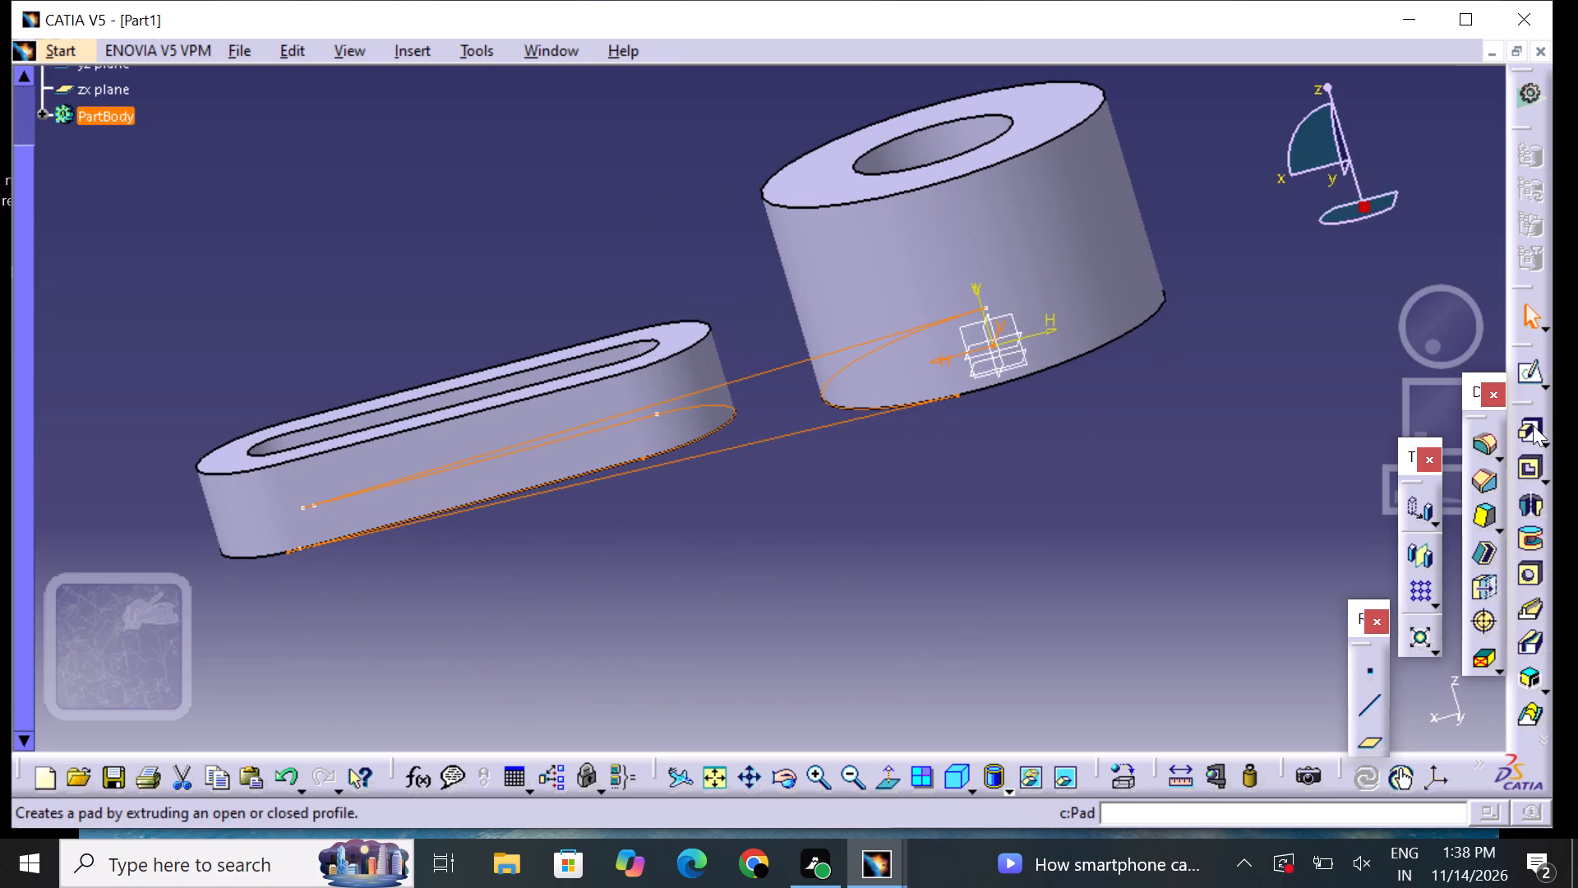
pyautogui.click(1533, 425)
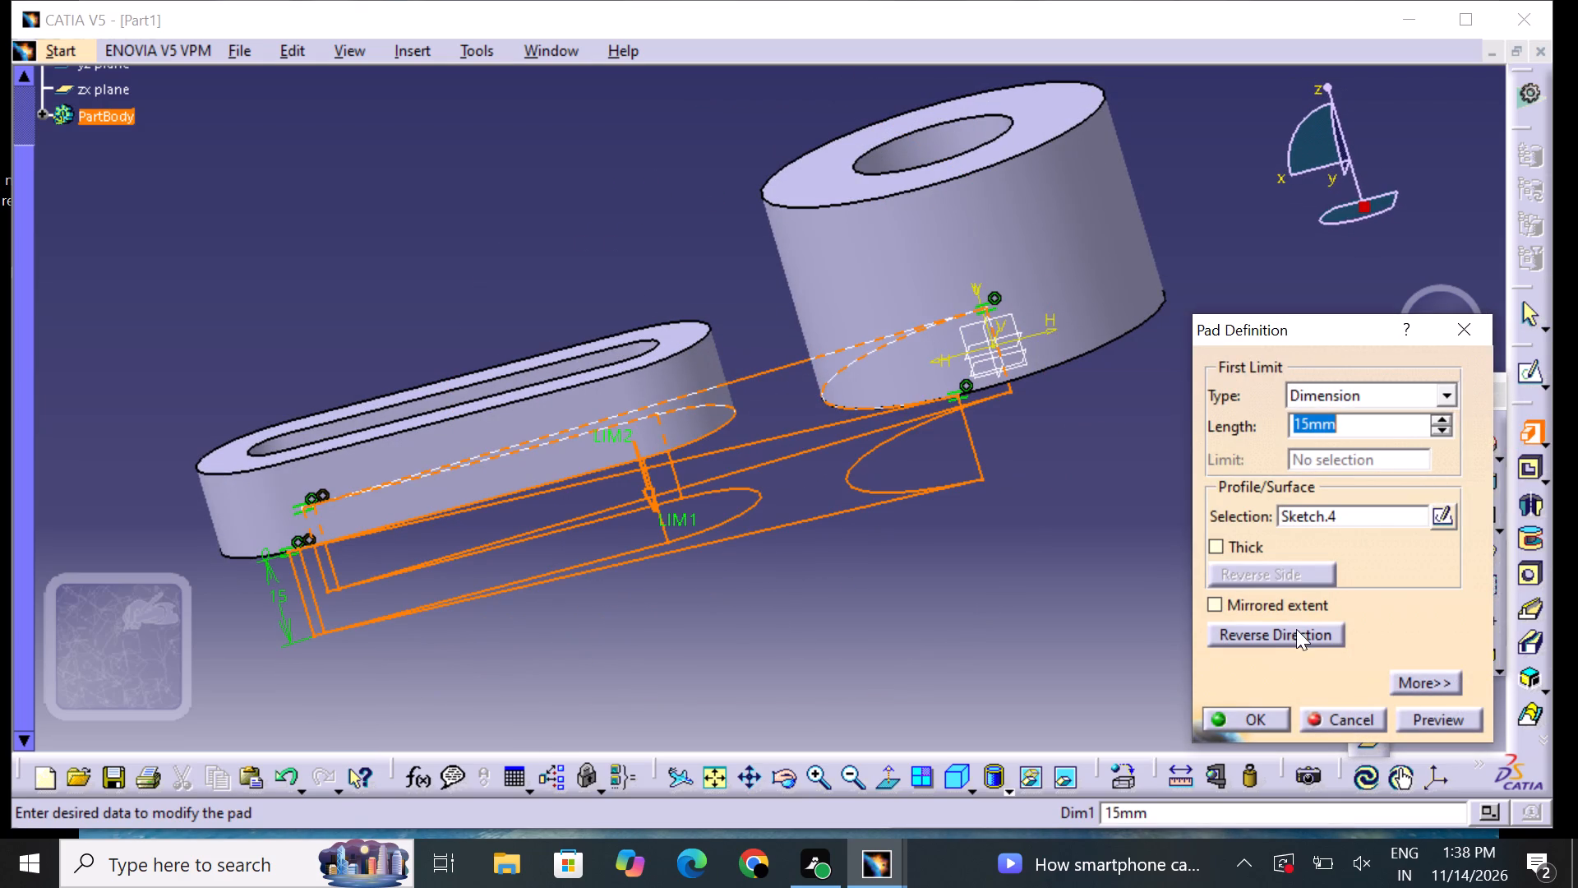
pyautogui.click(1285, 633)
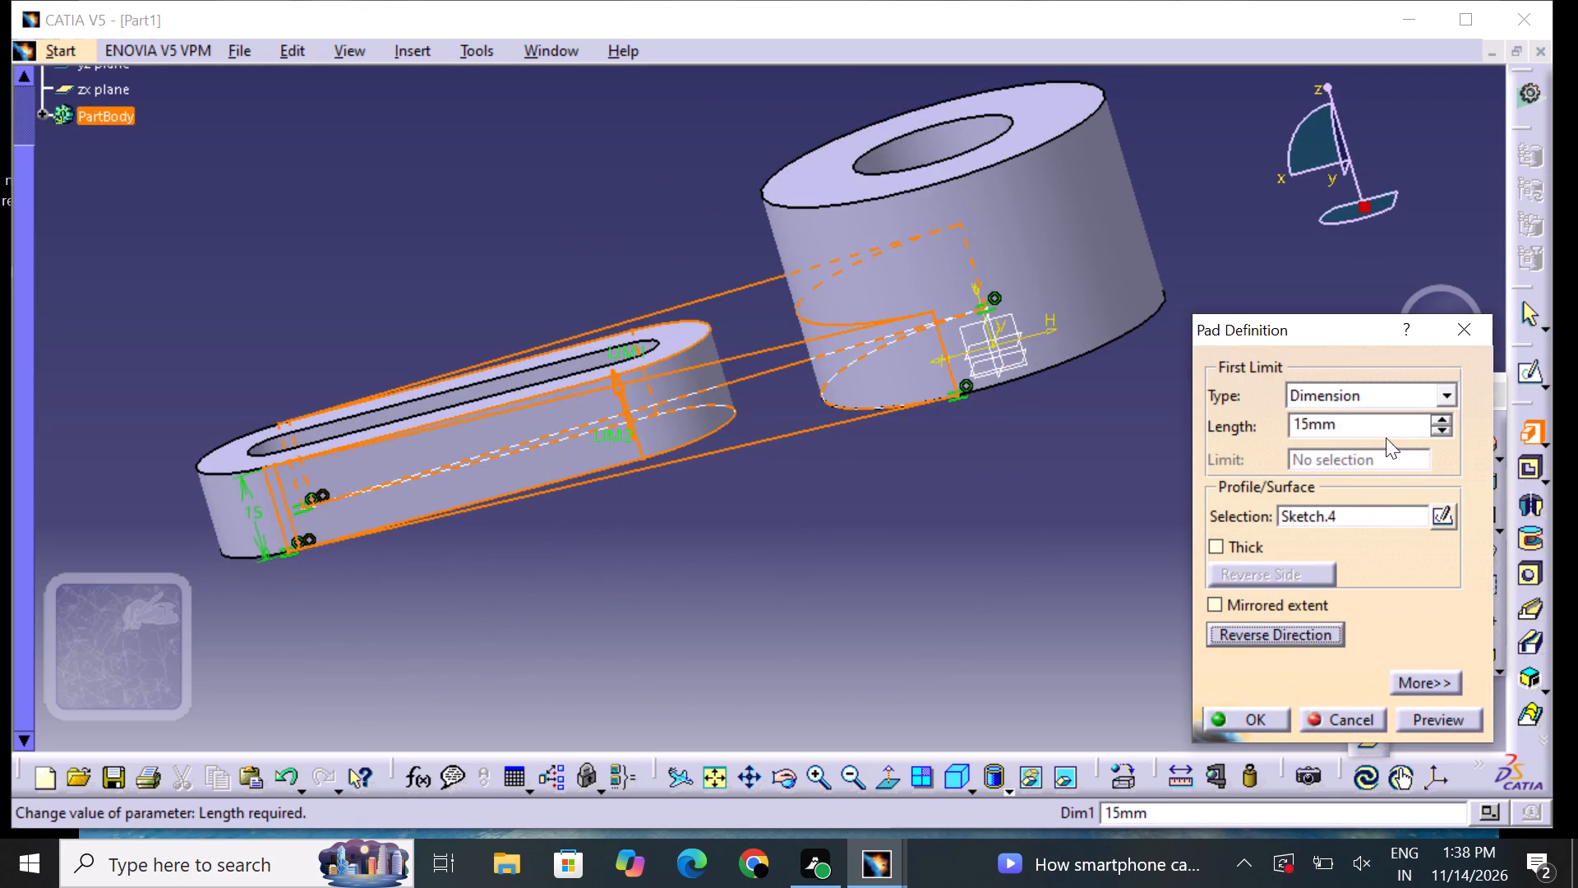
pyautogui.click(1386, 439)
pyautogui.click(1373, 422)
pyautogui.press('BackSpace')
pyautogui.press('BackSpace')
pyautogui.press('BackSpace')
pyautogui.press('BackSpace')
pyautogui.press('BackSpace')
pyautogui.press('BackSpace')
pyautogui.press('BackSpace')
pyautogui.press('BackSpace')
pyautogui.press('BackSpace')
pyautogui.press('BackSpace')
pyautogui.press('BackSpace')
pyautogui.press('BackSpace')
pyautogui.press('BackSpace')
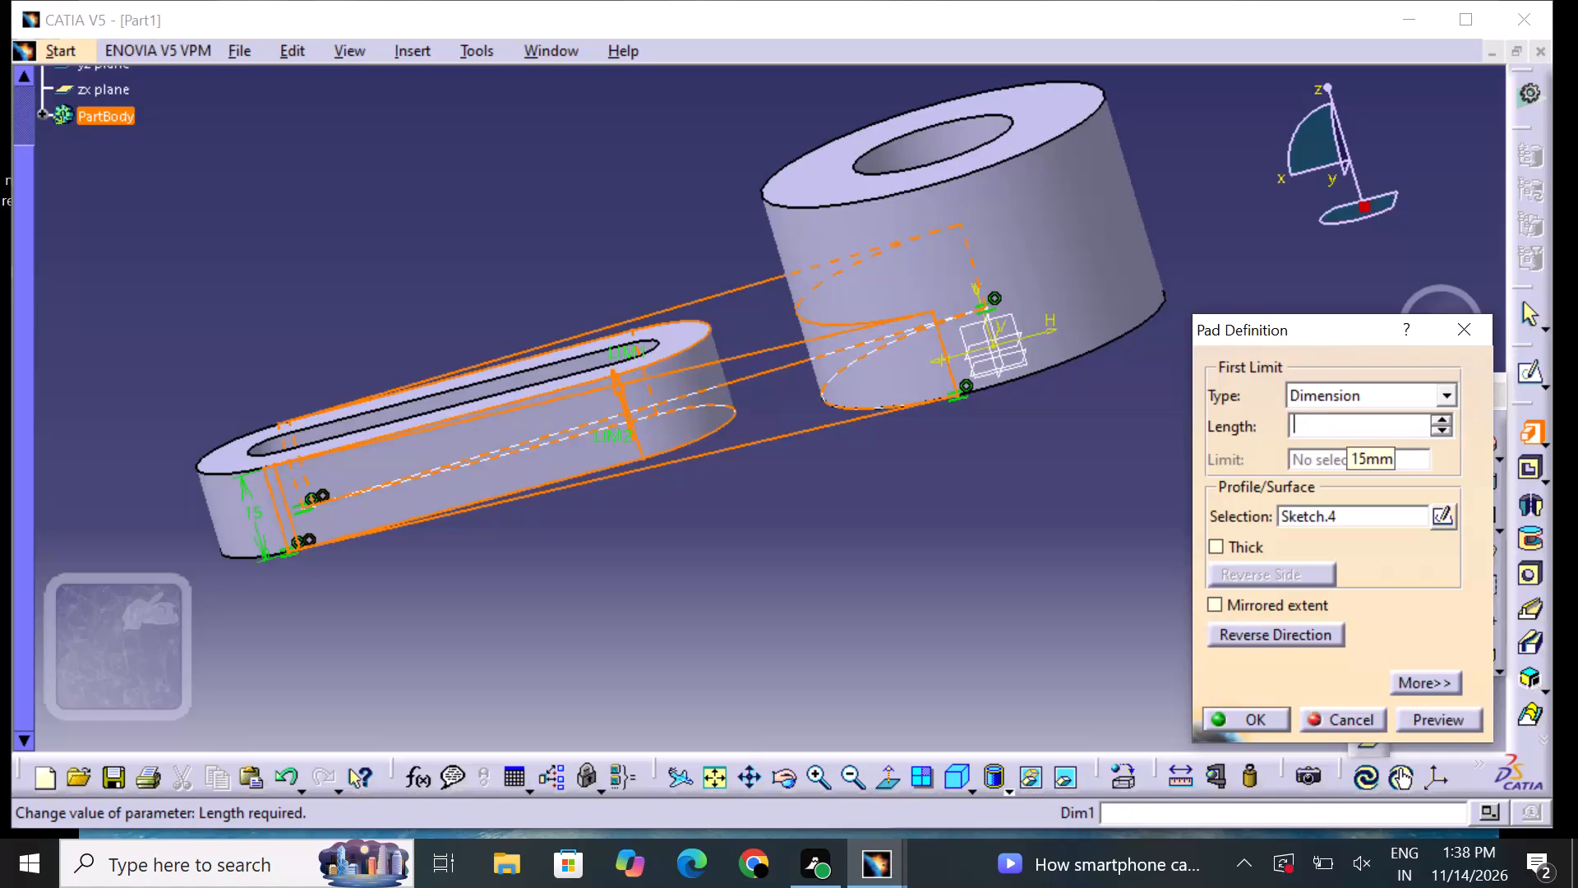
pyautogui.press('9')
pyautogui.press('Return')
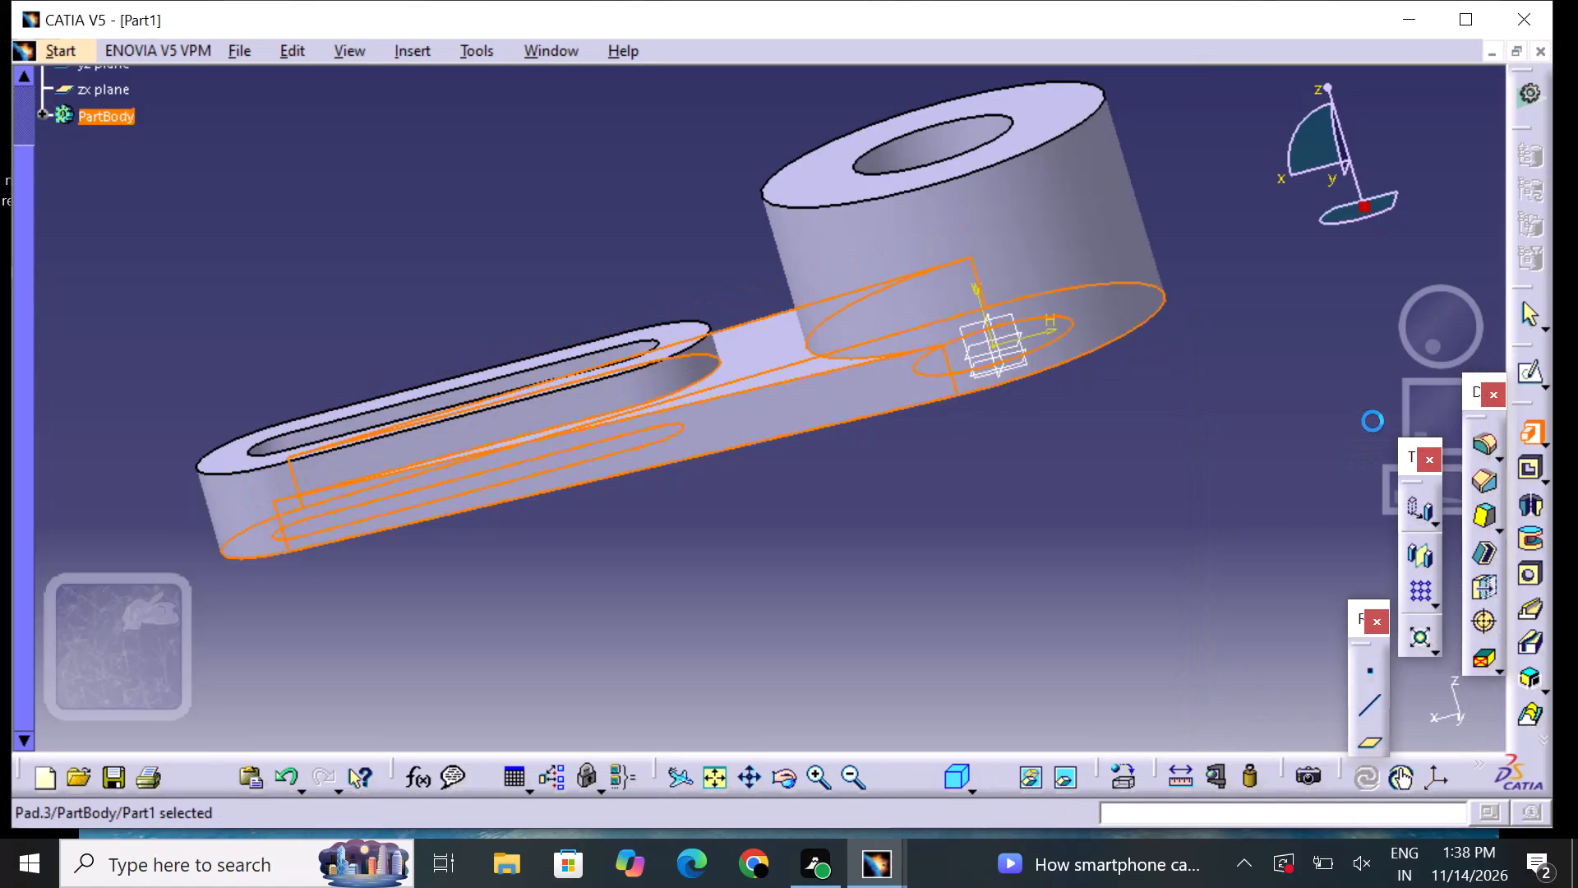
pyautogui.click(1057, 539)
# Examine the ring, the connecting arm and the slotted pad from several sides.
pyautogui.moveTo(271, 383); pyautogui.dragTo(750, 477, button='middle')
pyautogui.moveTo(272, 389); pyautogui.dragTo(750, 477, button='right')
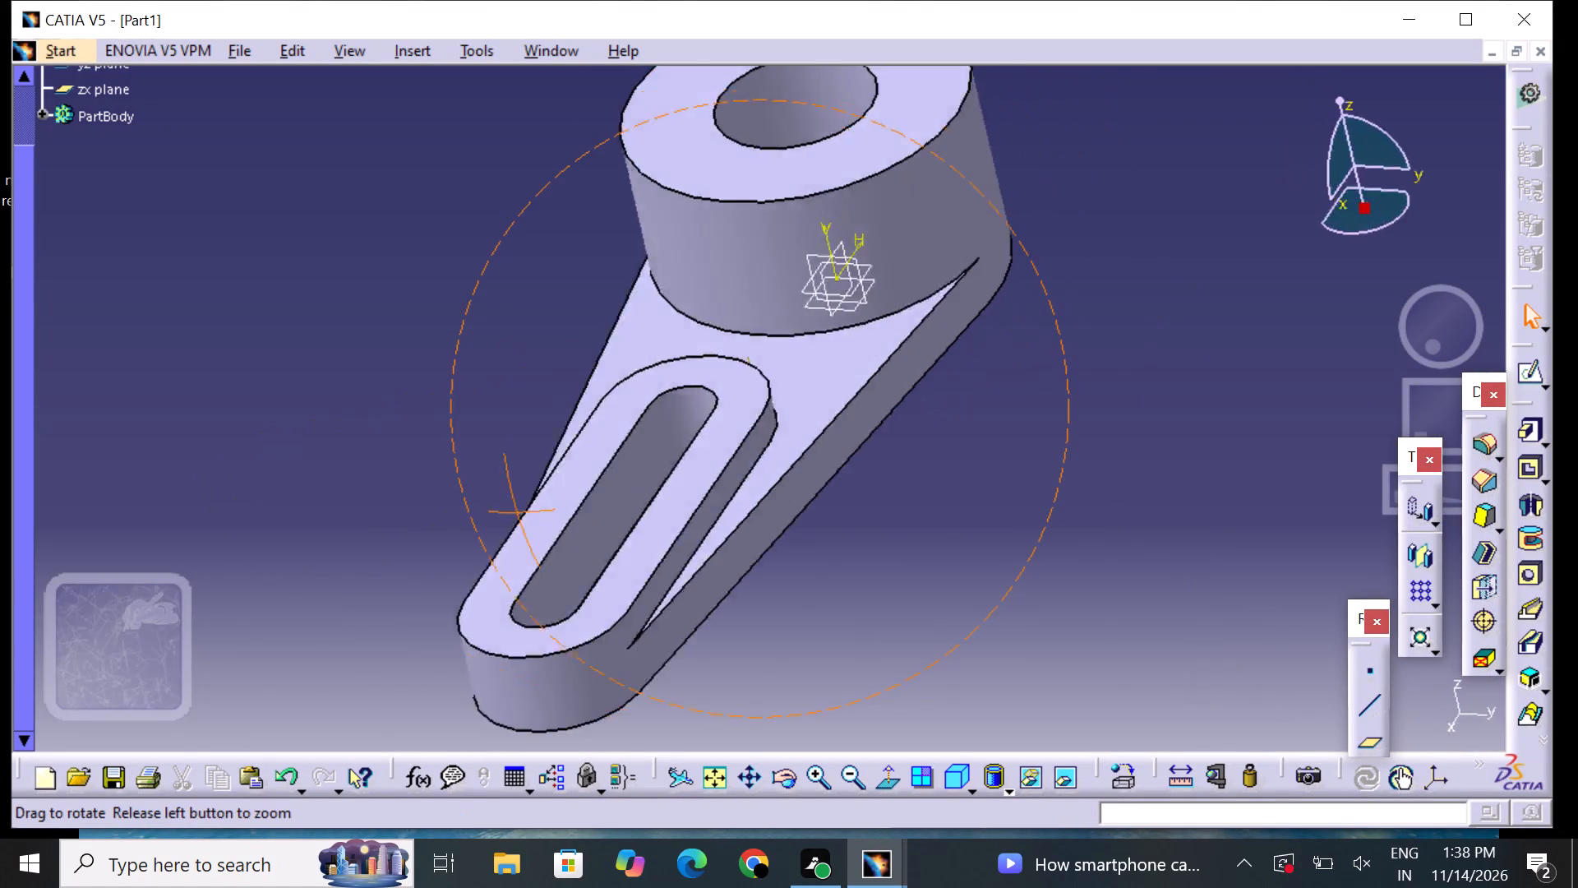
pyautogui.moveTo(750, 477); pyautogui.dragTo(911, 409, button='middle')
pyautogui.moveTo(750, 477); pyautogui.dragTo(910, 407, button='right')
pyautogui.moveTo(419, 334); pyautogui.dragTo(791, 383, button='middle')
pyautogui.moveTo(419, 335); pyautogui.dragTo(791, 383, button='right')
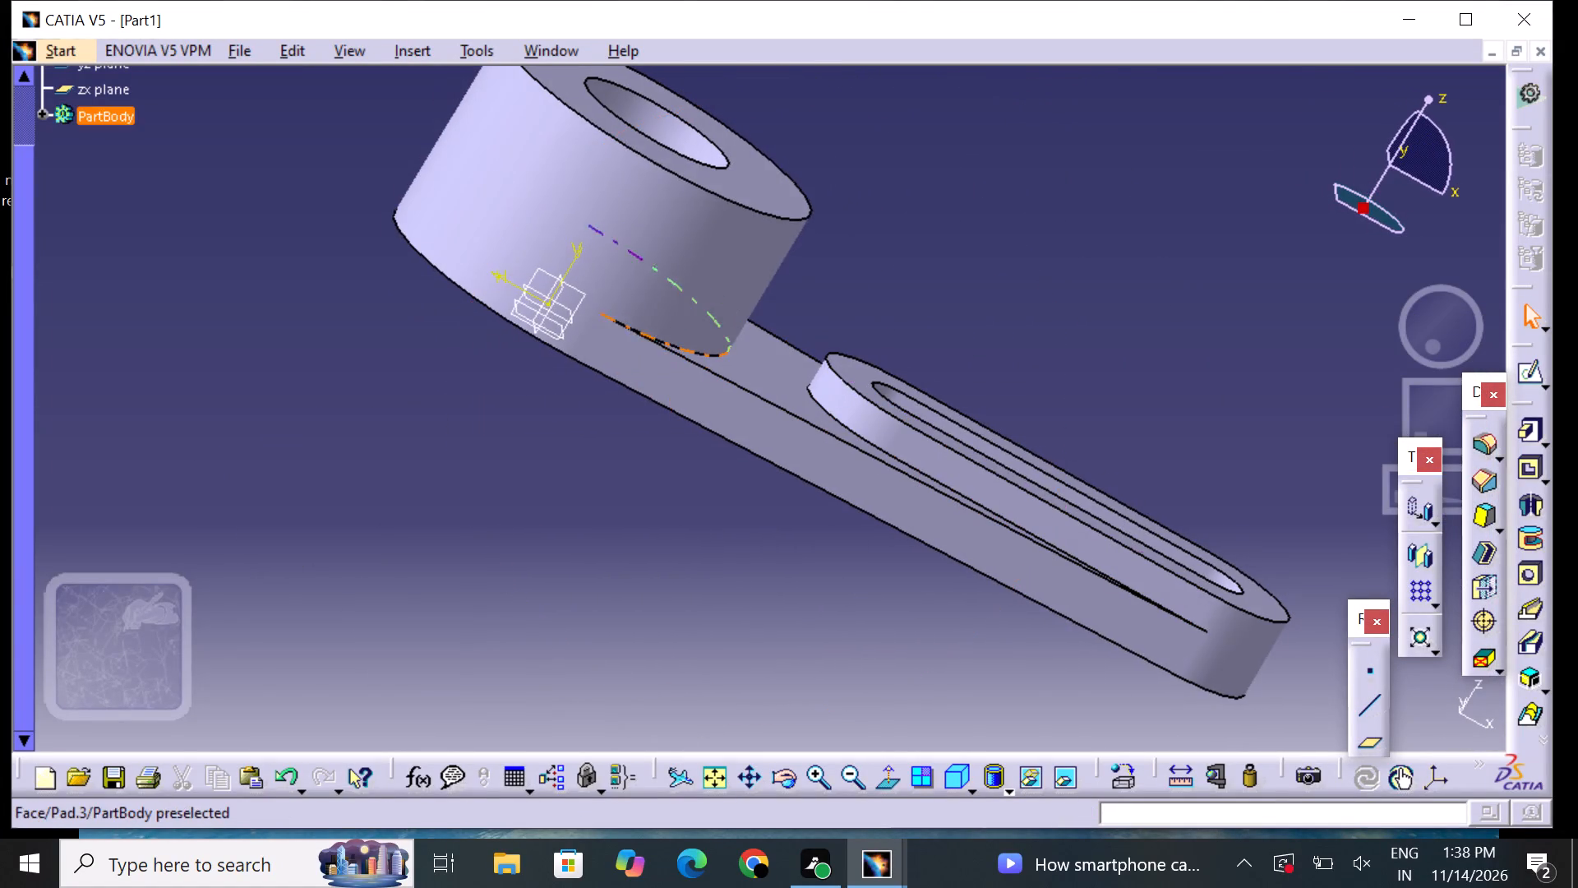
pyautogui.moveTo(493, 221); pyautogui.dragTo(409, 470, button='middle')
pyautogui.moveTo(493, 229); pyautogui.dragTo(409, 470, button='right')
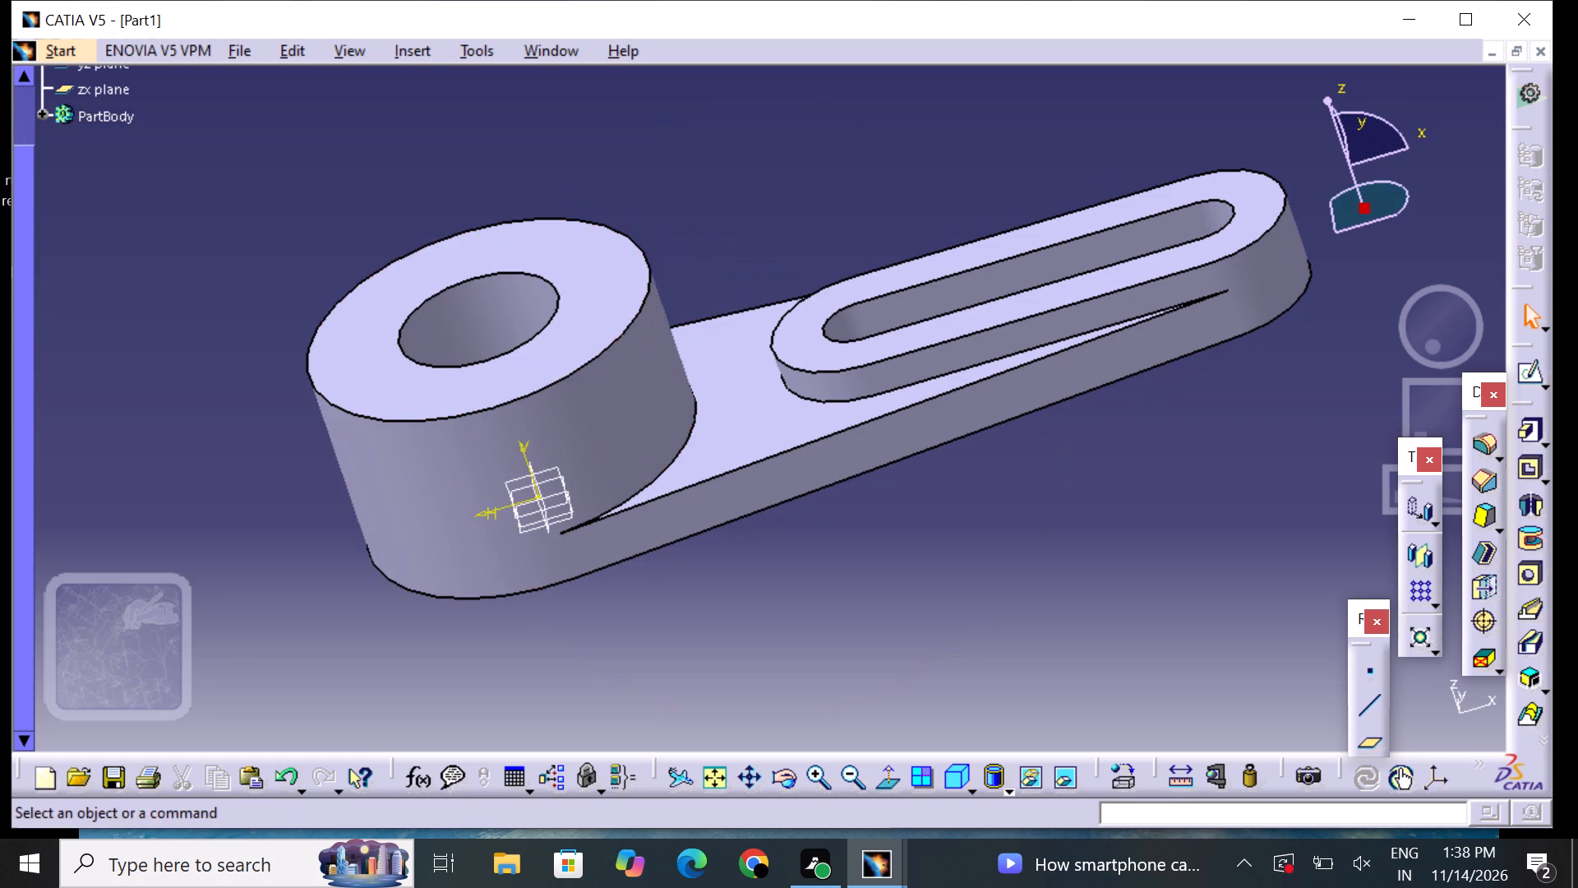
pyautogui.moveTo(1187, 512); pyautogui.dragTo(1166, 591, button='middle')
pyautogui.moveTo(1188, 512); pyautogui.dragTo(1165, 592, button='right')
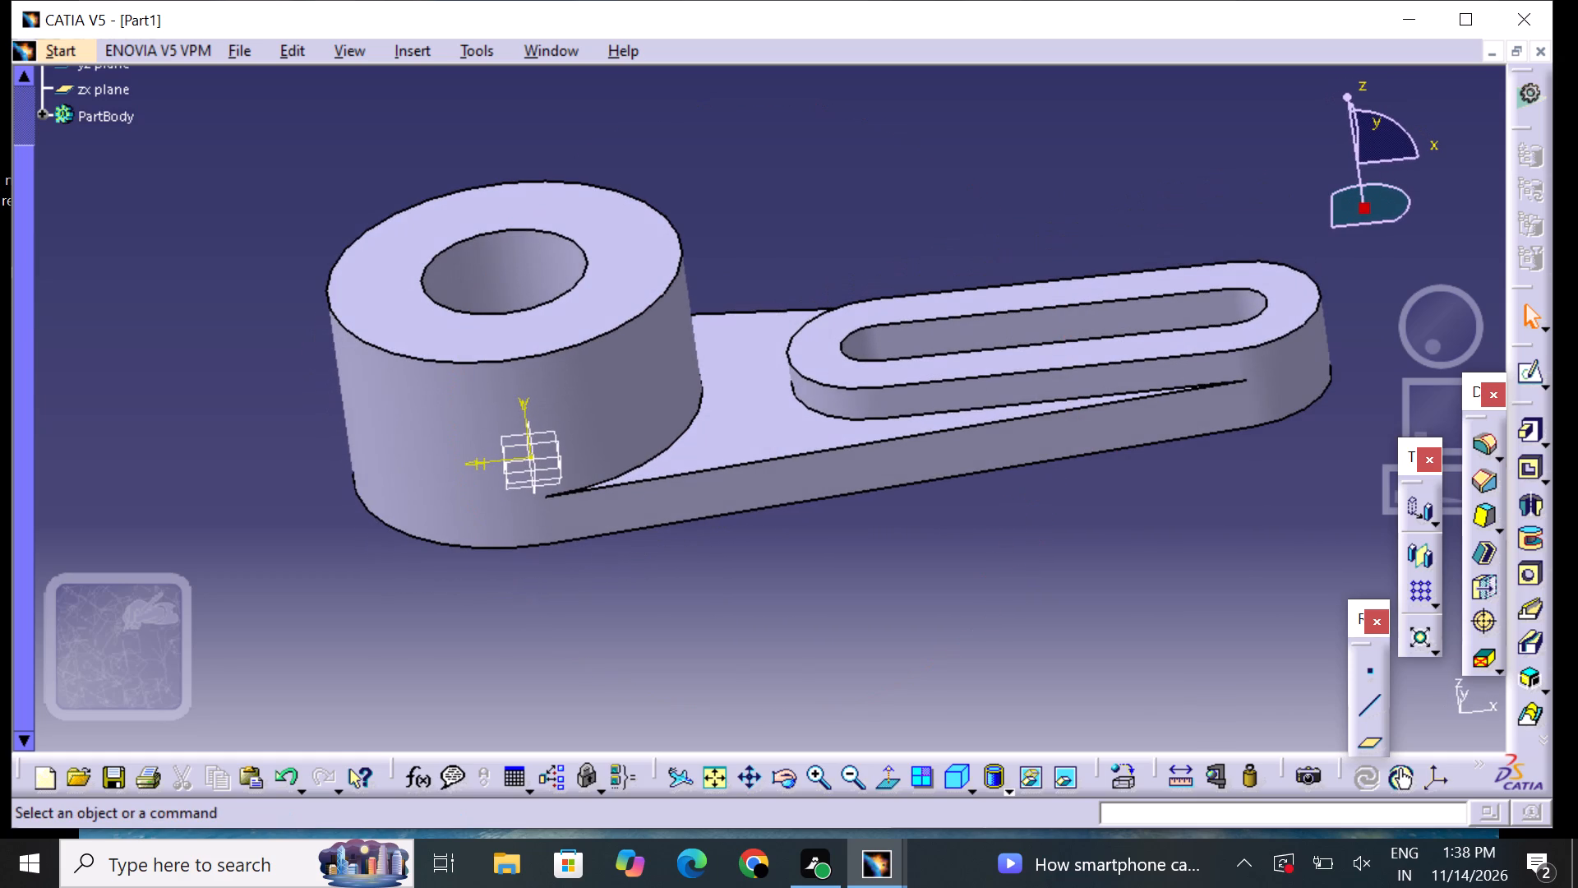
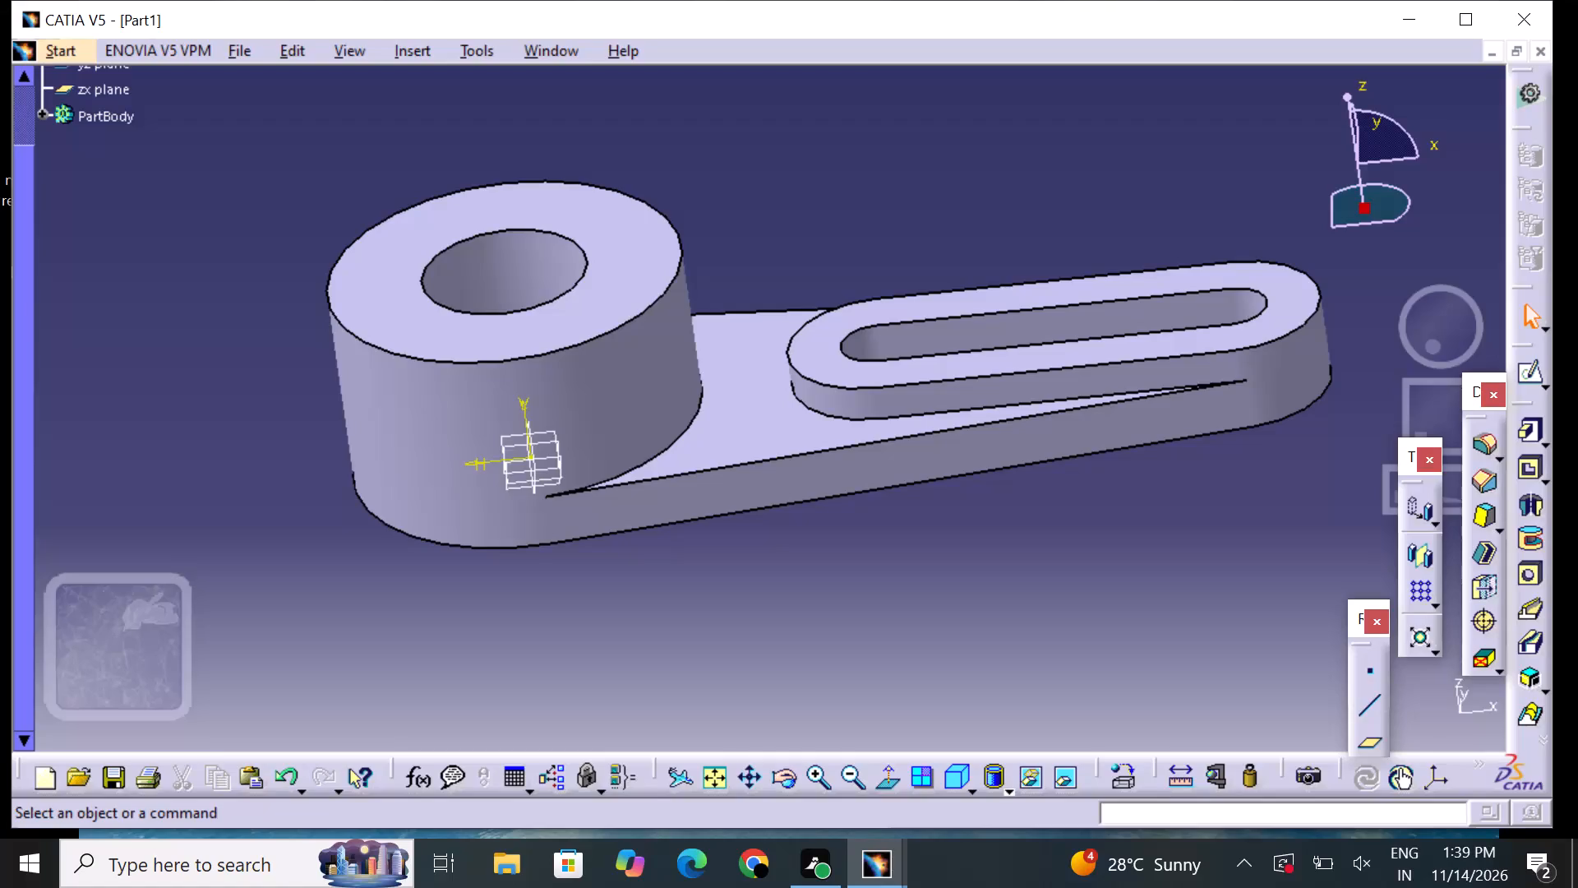
# Open a new sketch on the zx plane, which runs lengthwise through the ring and arm.
pyautogui.moveTo(647, 739); pyautogui.dragTo(606, 701, button='middle')
pyautogui.moveTo(632, 734); pyautogui.dragTo(606, 701, button='right')
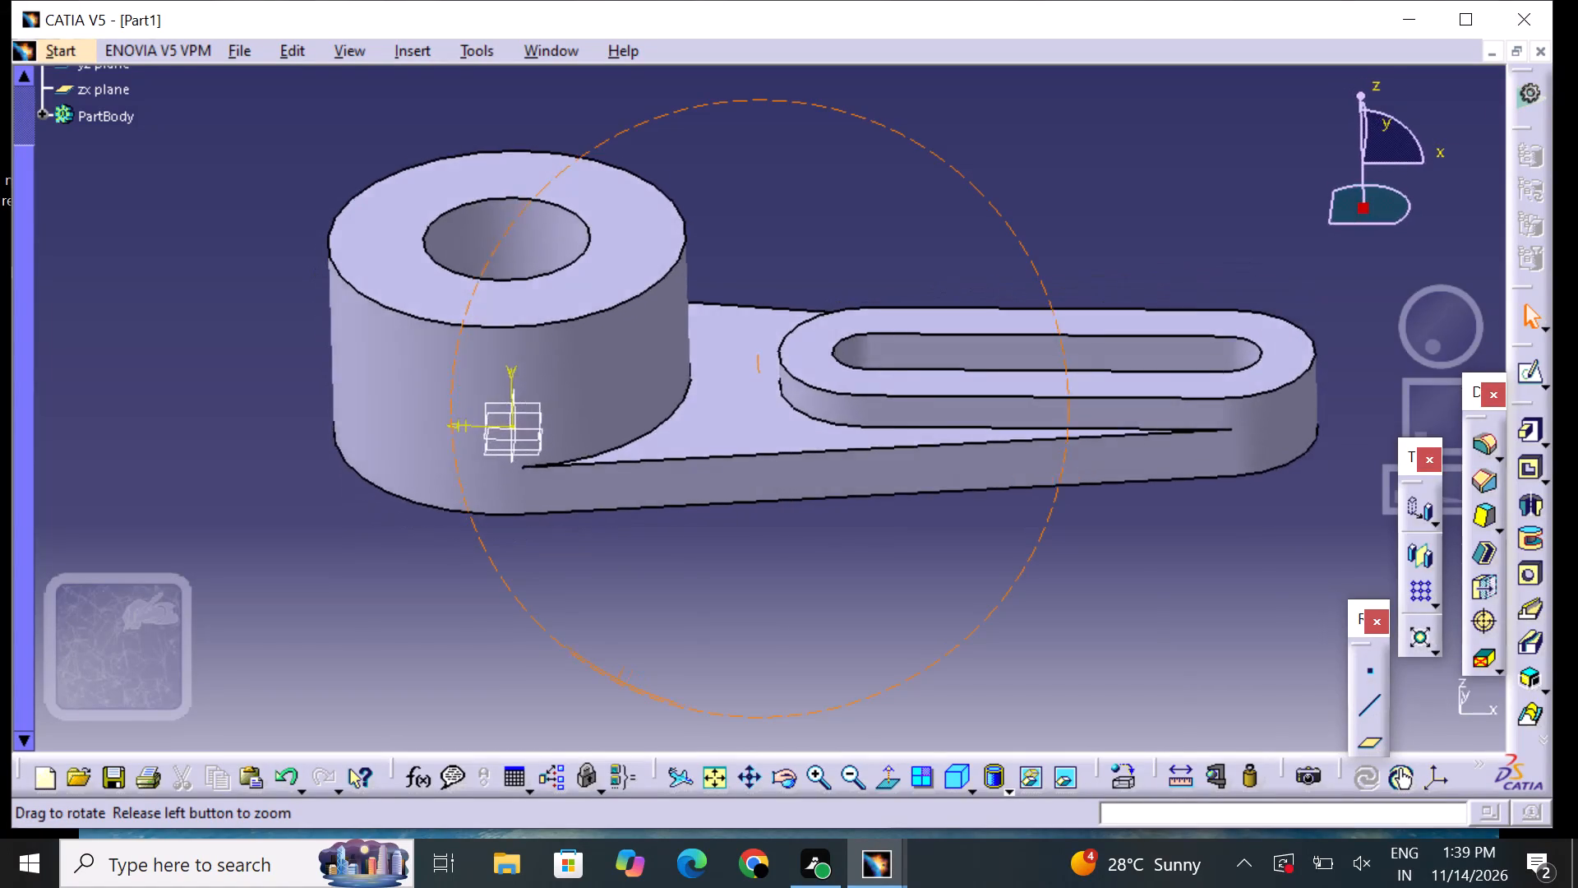
pyautogui.moveTo(606, 701); pyautogui.dragTo(604, 629, button='middle')
pyautogui.moveTo(606, 701); pyautogui.dragTo(604, 629, button='right')
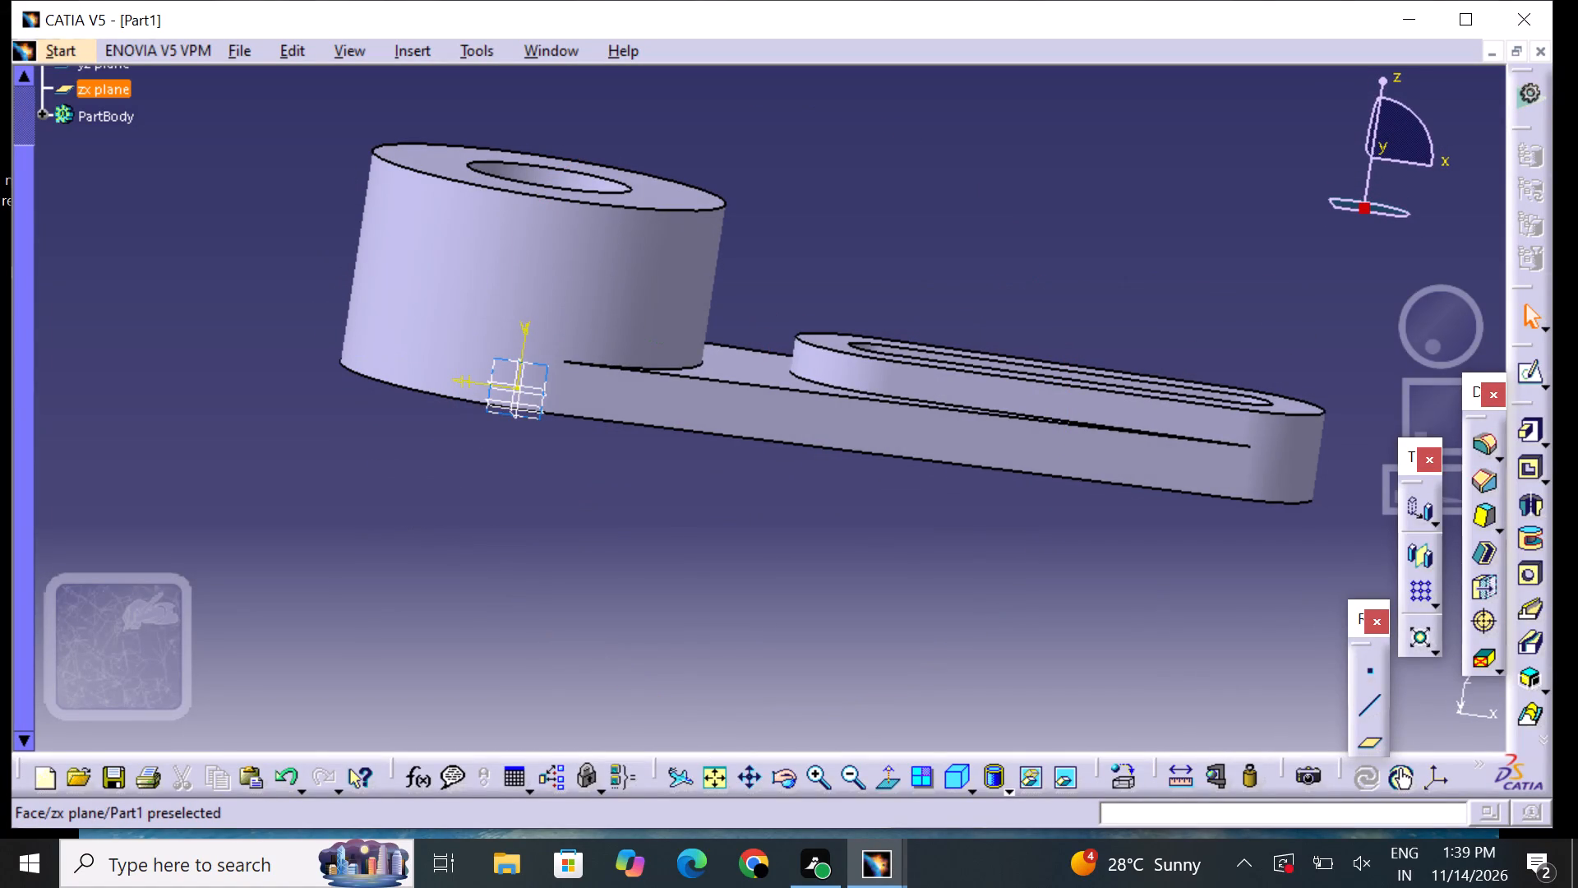
pyautogui.click(544, 382)
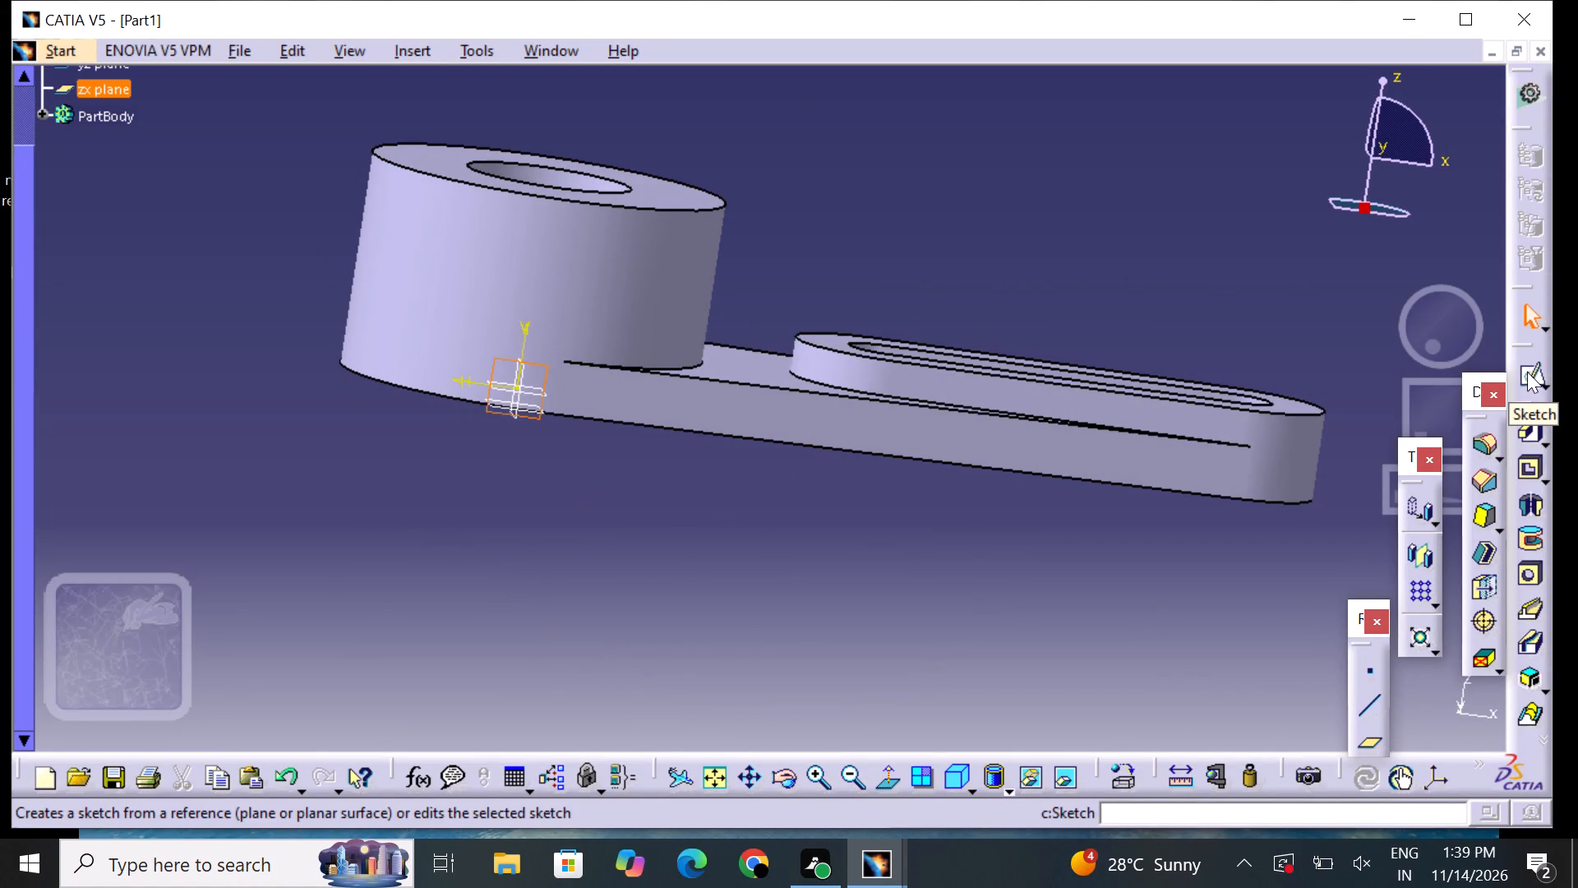
pyautogui.click(1526, 372)
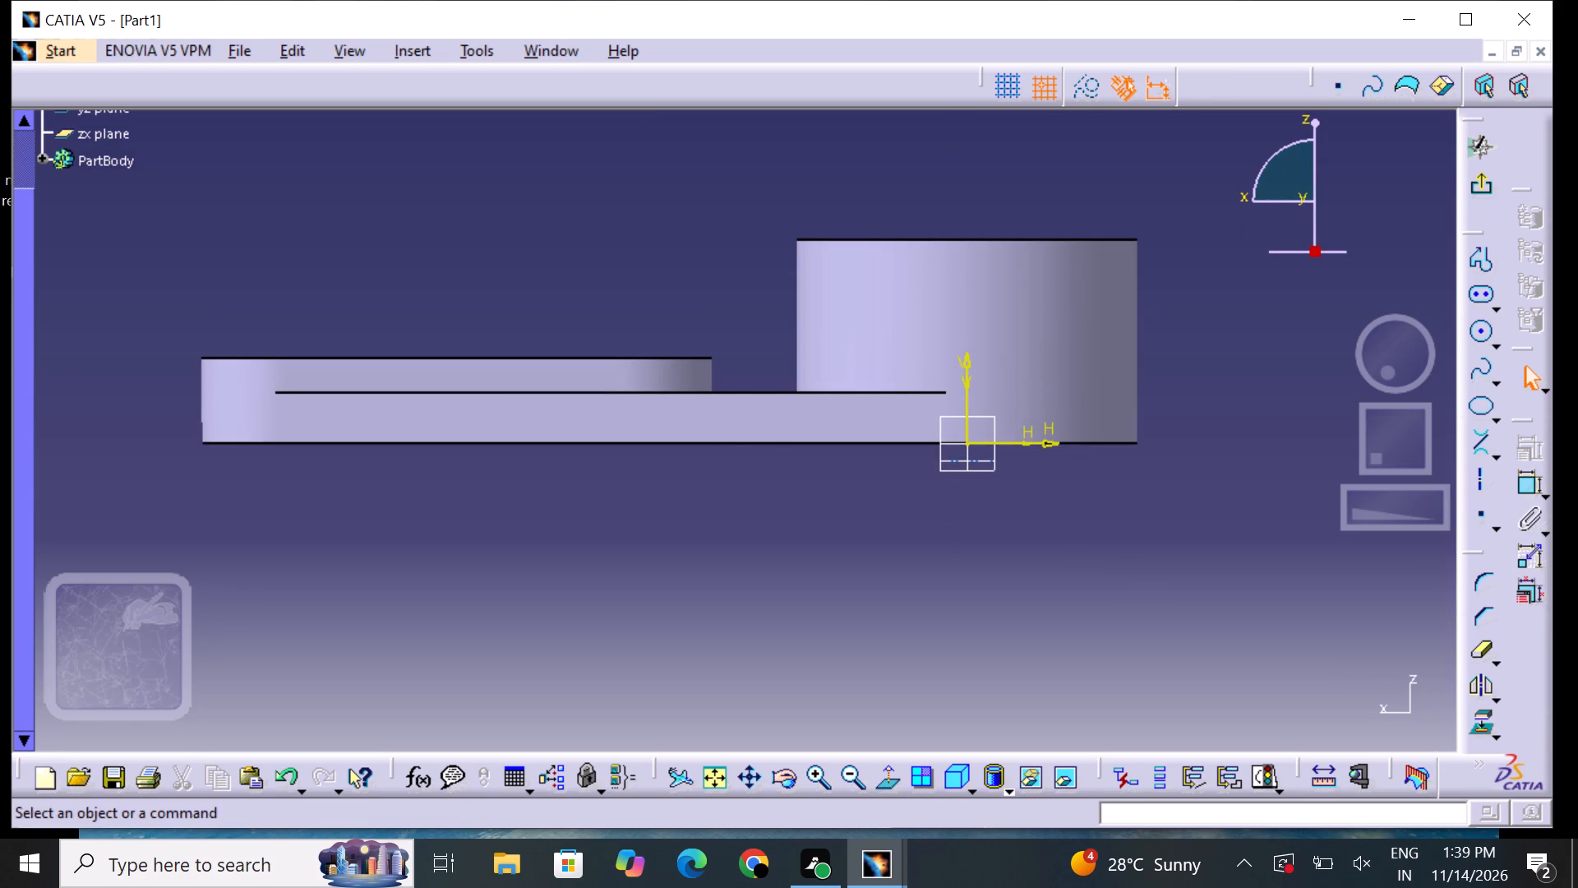
pyautogui.moveTo(928, 557); pyautogui.dragTo(920, 580, button='middle')
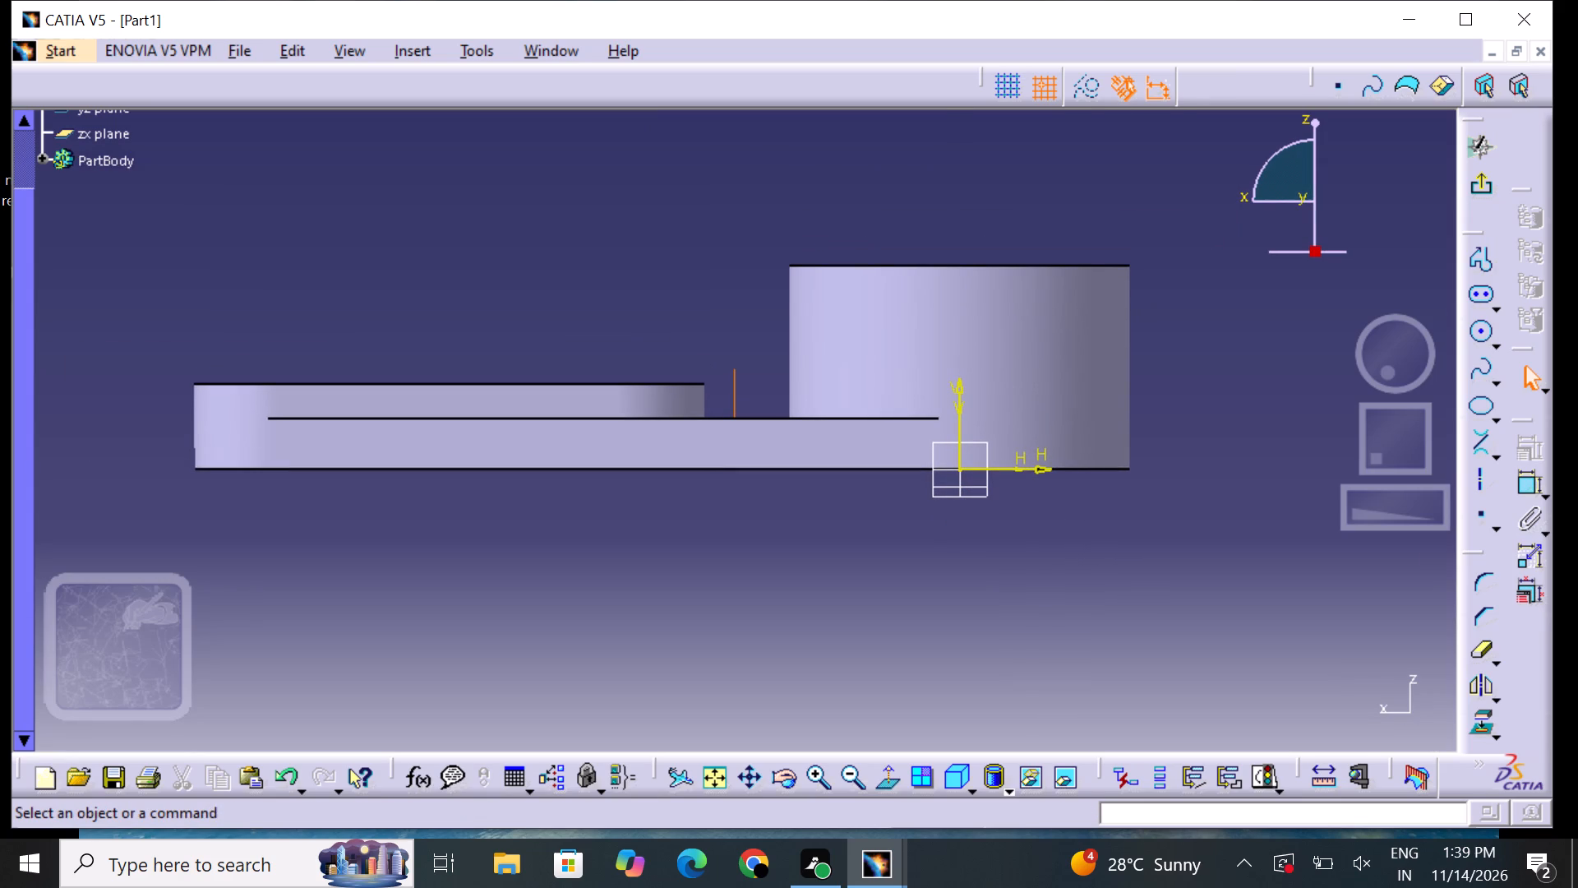
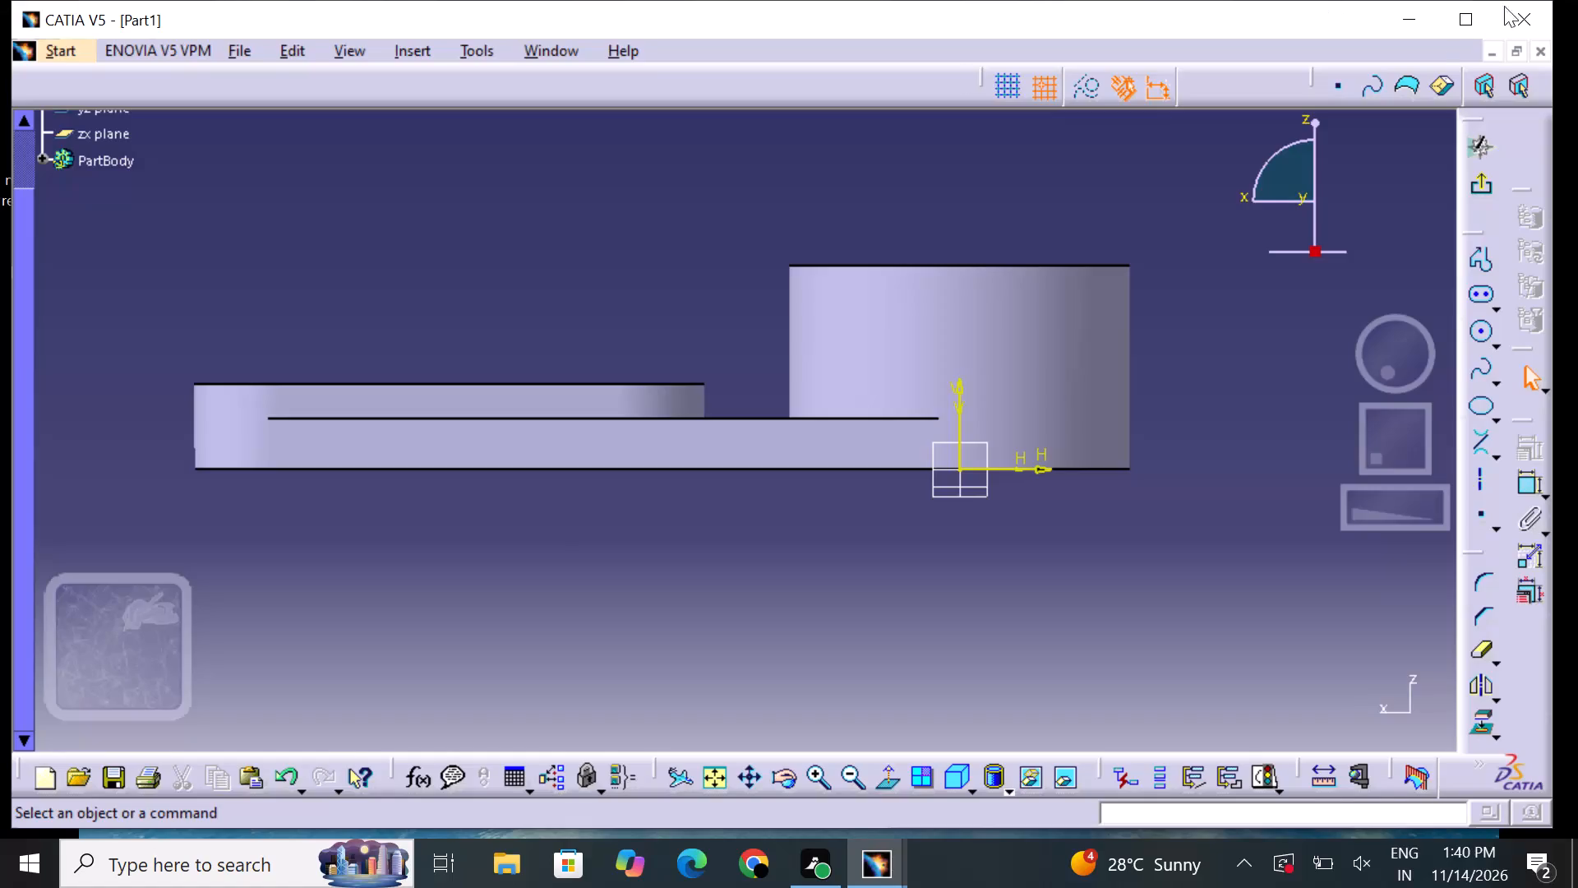
# Sketch a circle of about 10 mm radius beside the ring's outer wall, centred at H 50 mm, V 20 mm.
pyautogui.moveTo(806, 341); pyautogui.dragTo(391, 437, button='middle')
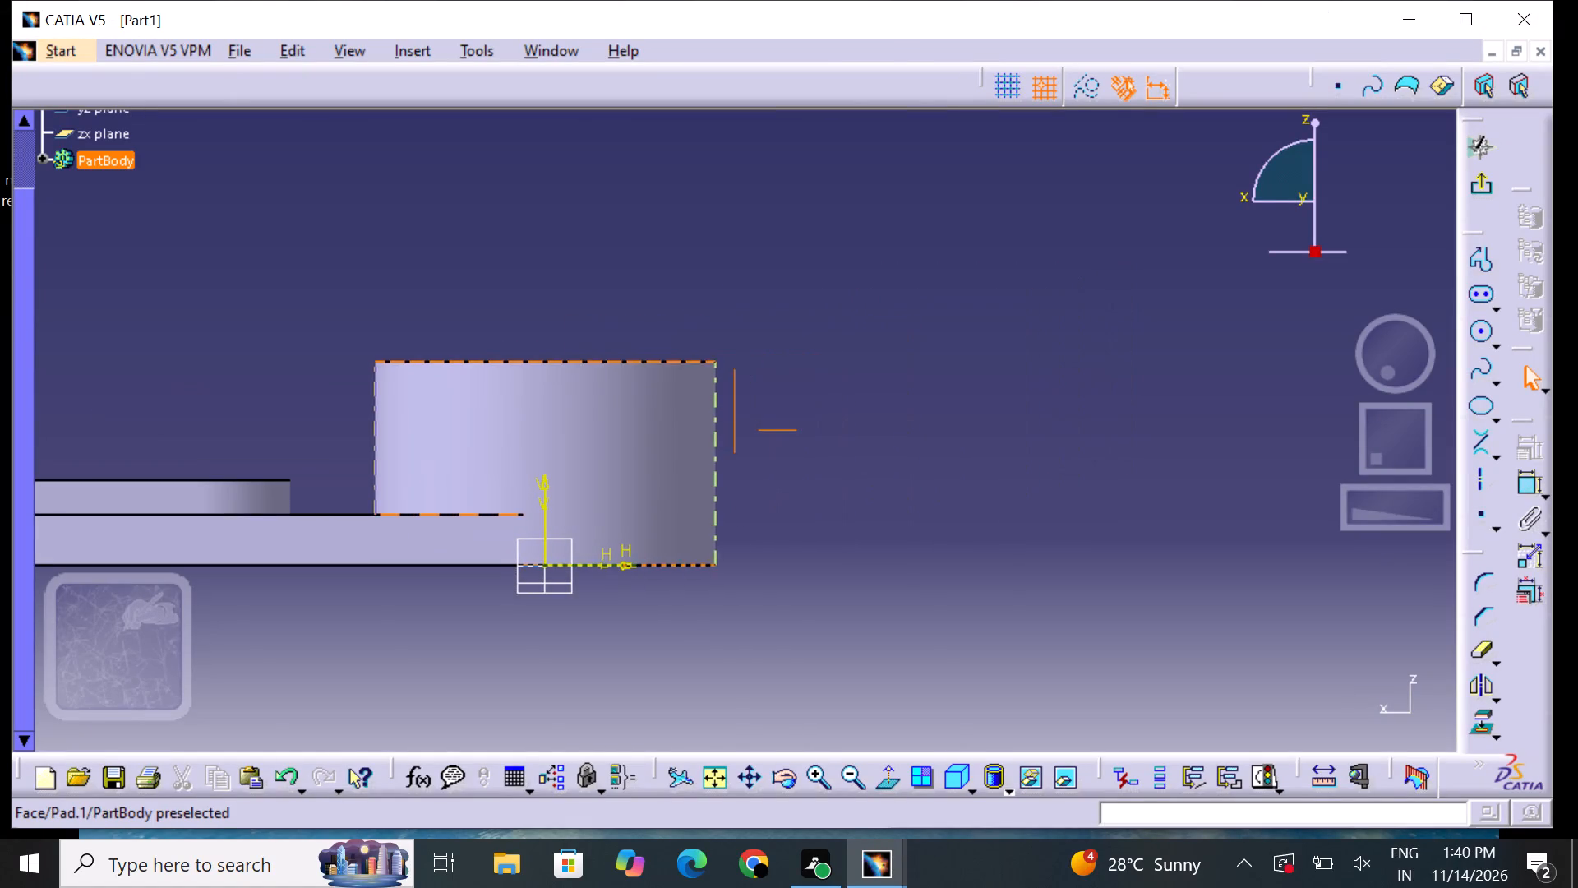
pyautogui.moveTo(391, 437); pyautogui.dragTo(391, 437, button='middle')
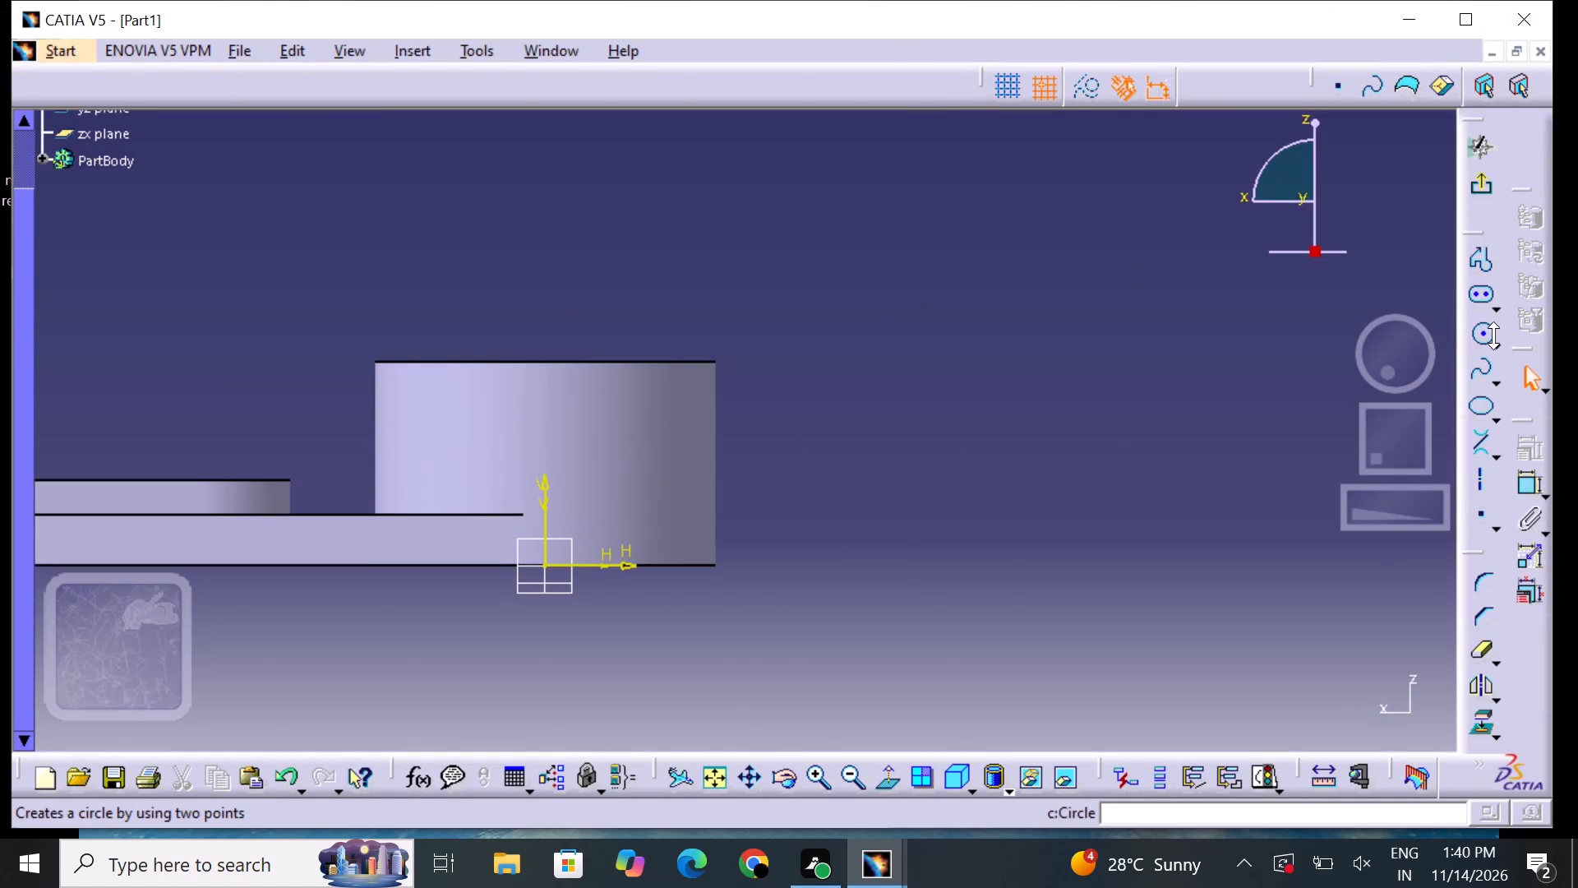
pyautogui.click(1467, 337)
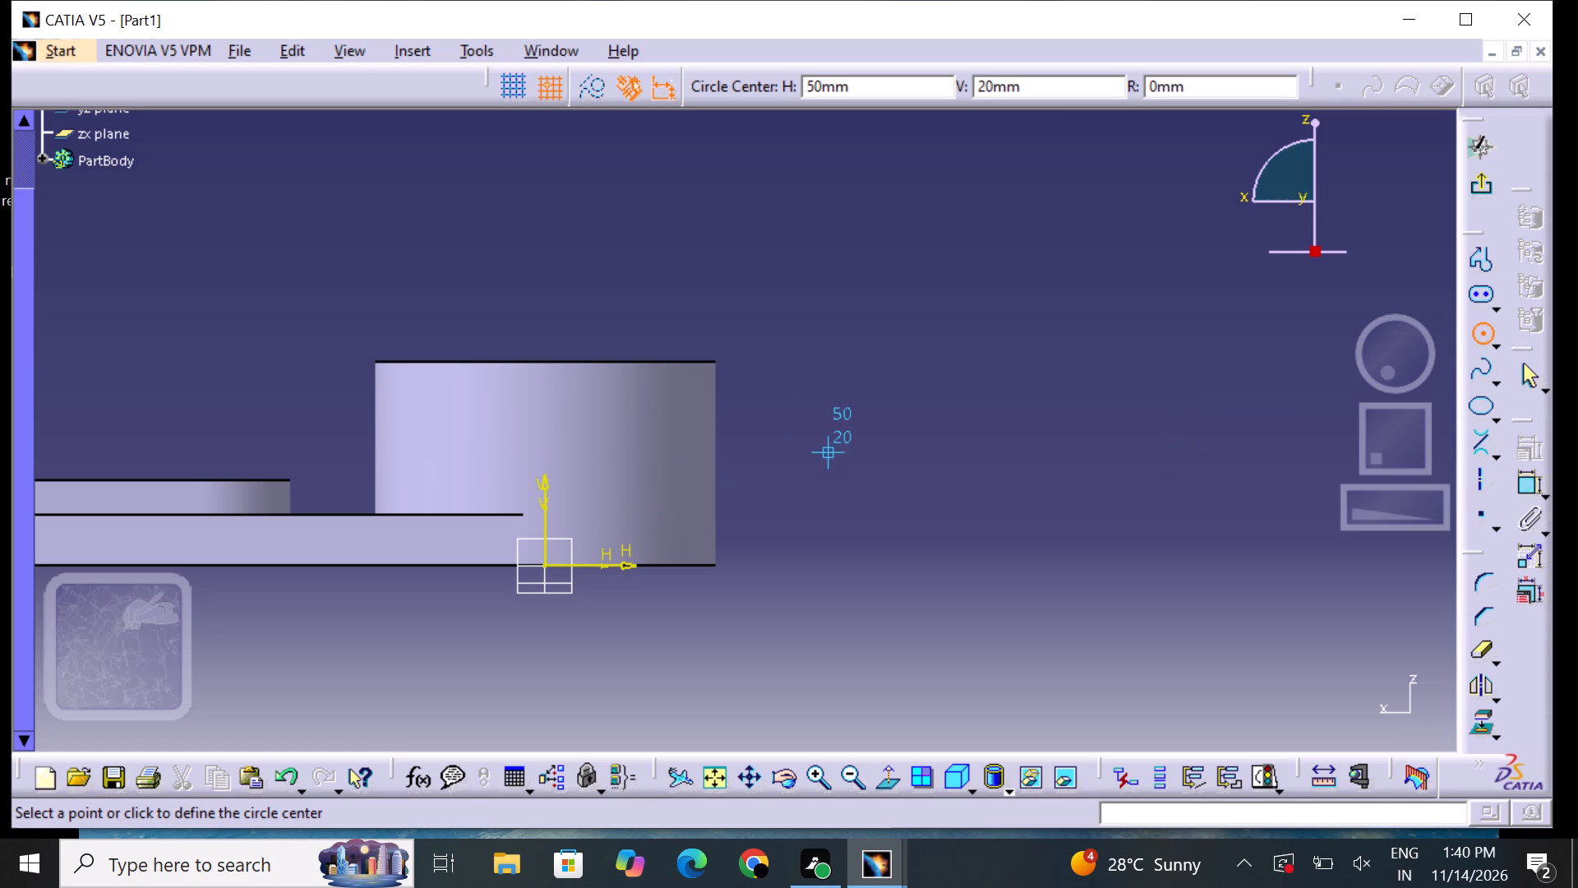
pyautogui.click(817, 473)
pyautogui.click(824, 504)
pyautogui.click(936, 504)
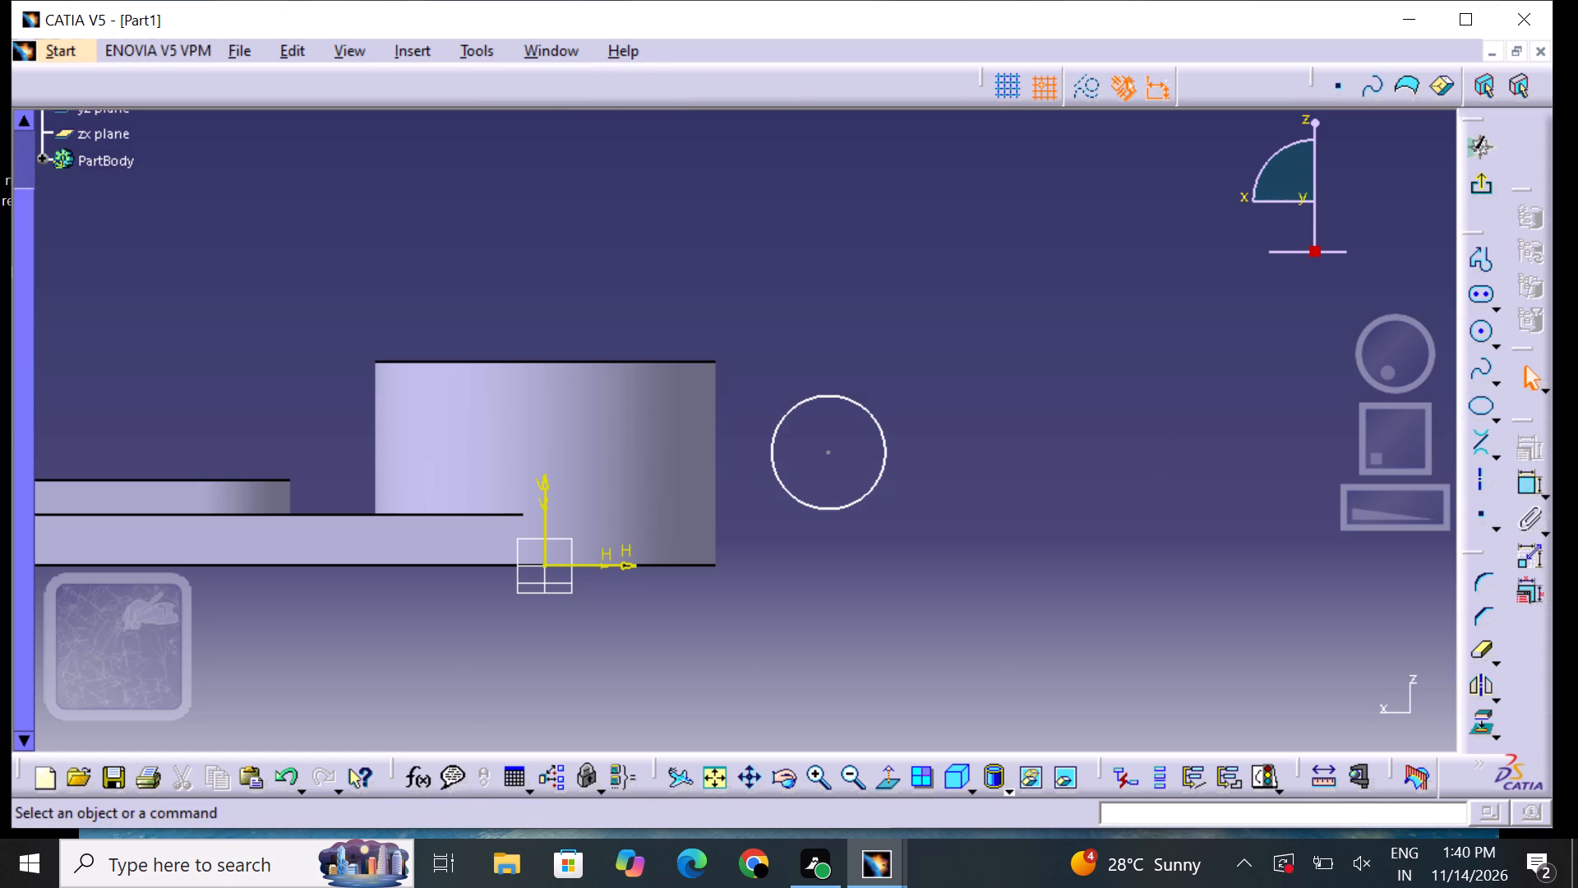
# Sketch a larger circle concentric with the first one, centred at H 50 mm, V 20 mm.
pyautogui.click(1478, 329)
pyautogui.moveTo(819, 458); pyautogui.dragTo(819, 458)
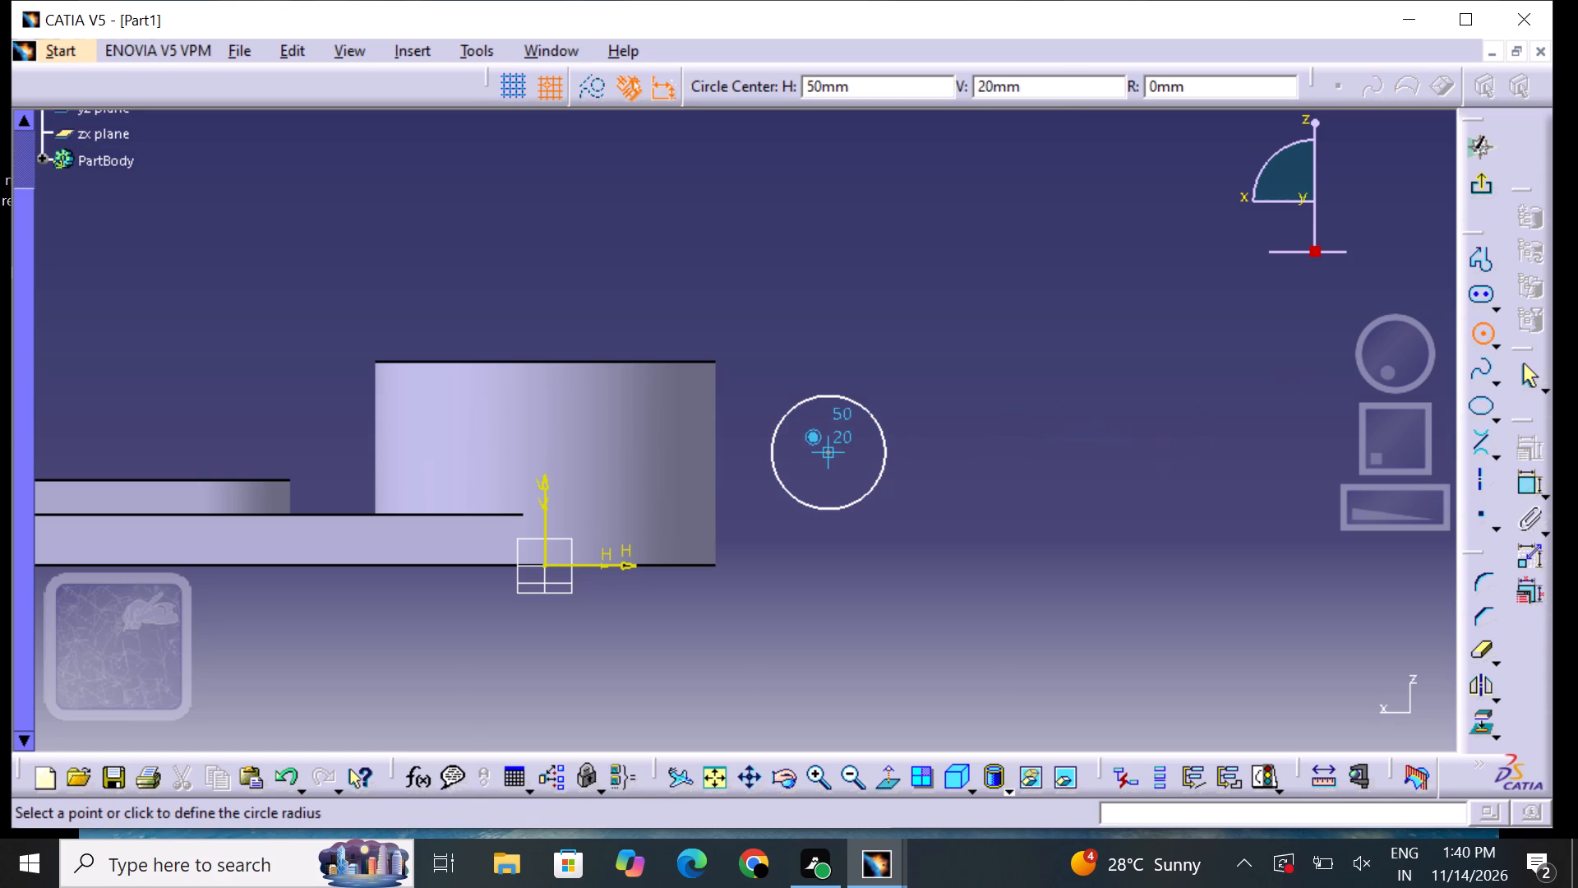
pyautogui.moveTo(819, 458); pyautogui.dragTo(826, 477)
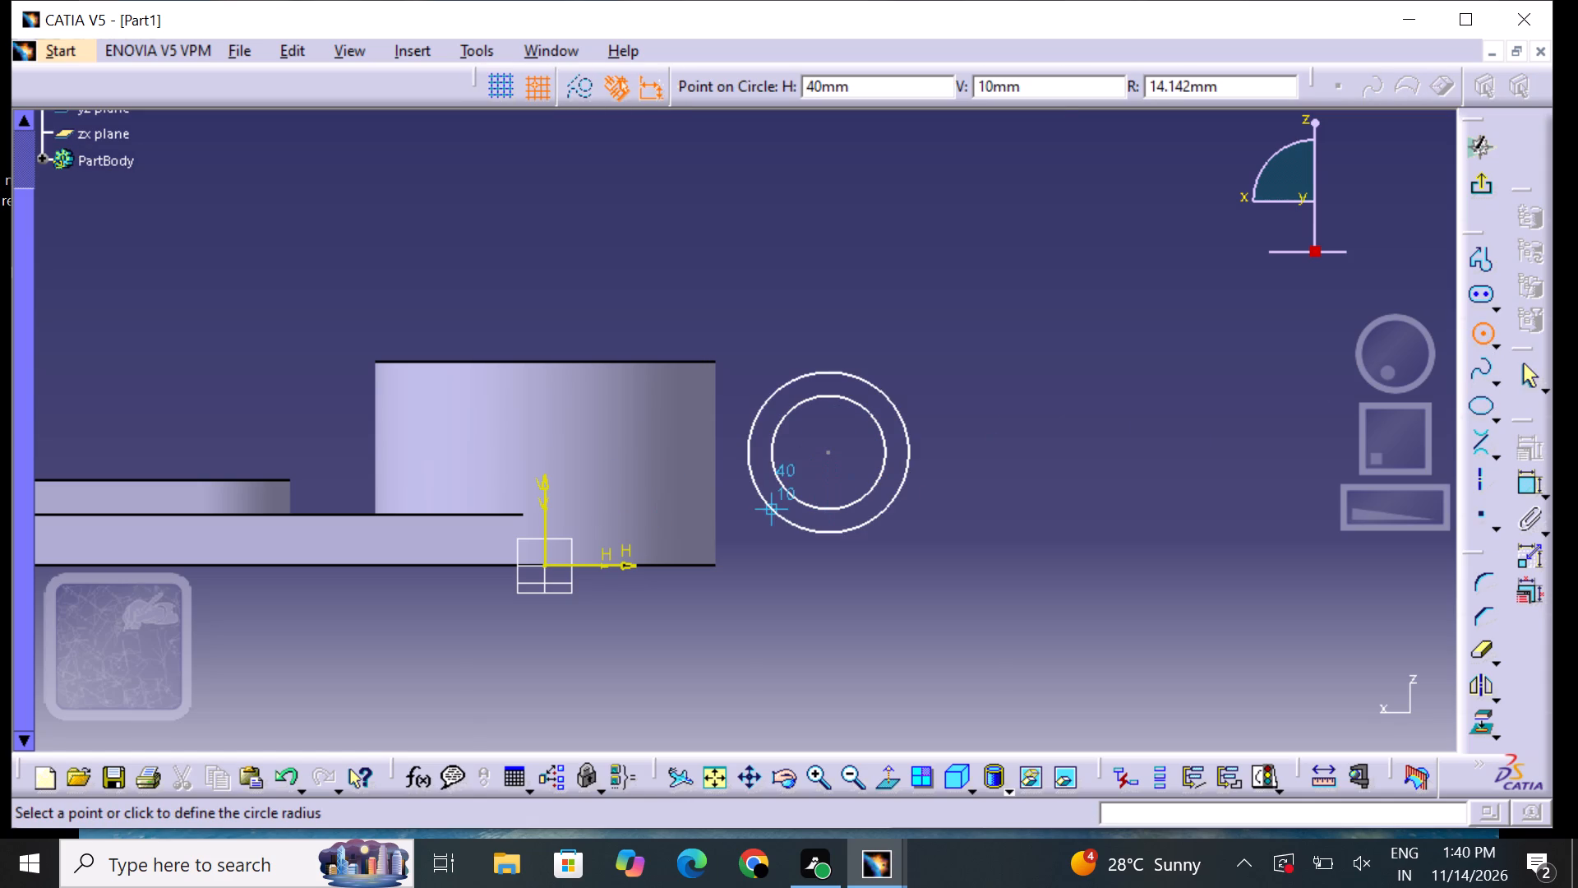
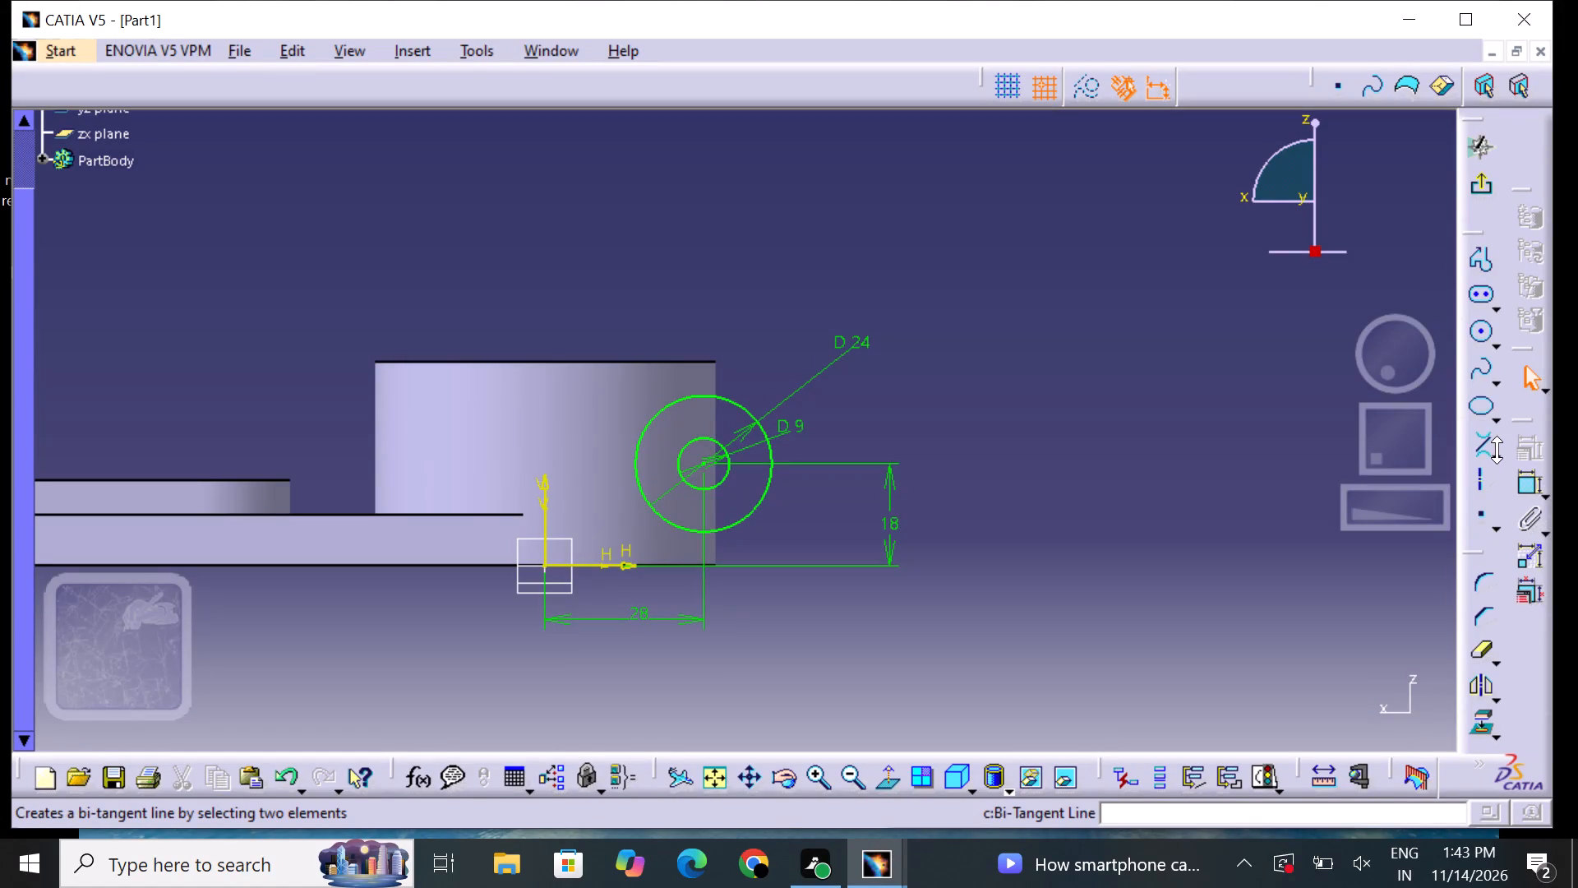
# Sketch a horizontal line from the top of the 24 mm circle to the vertical axis.
pyautogui.click(1483, 261)
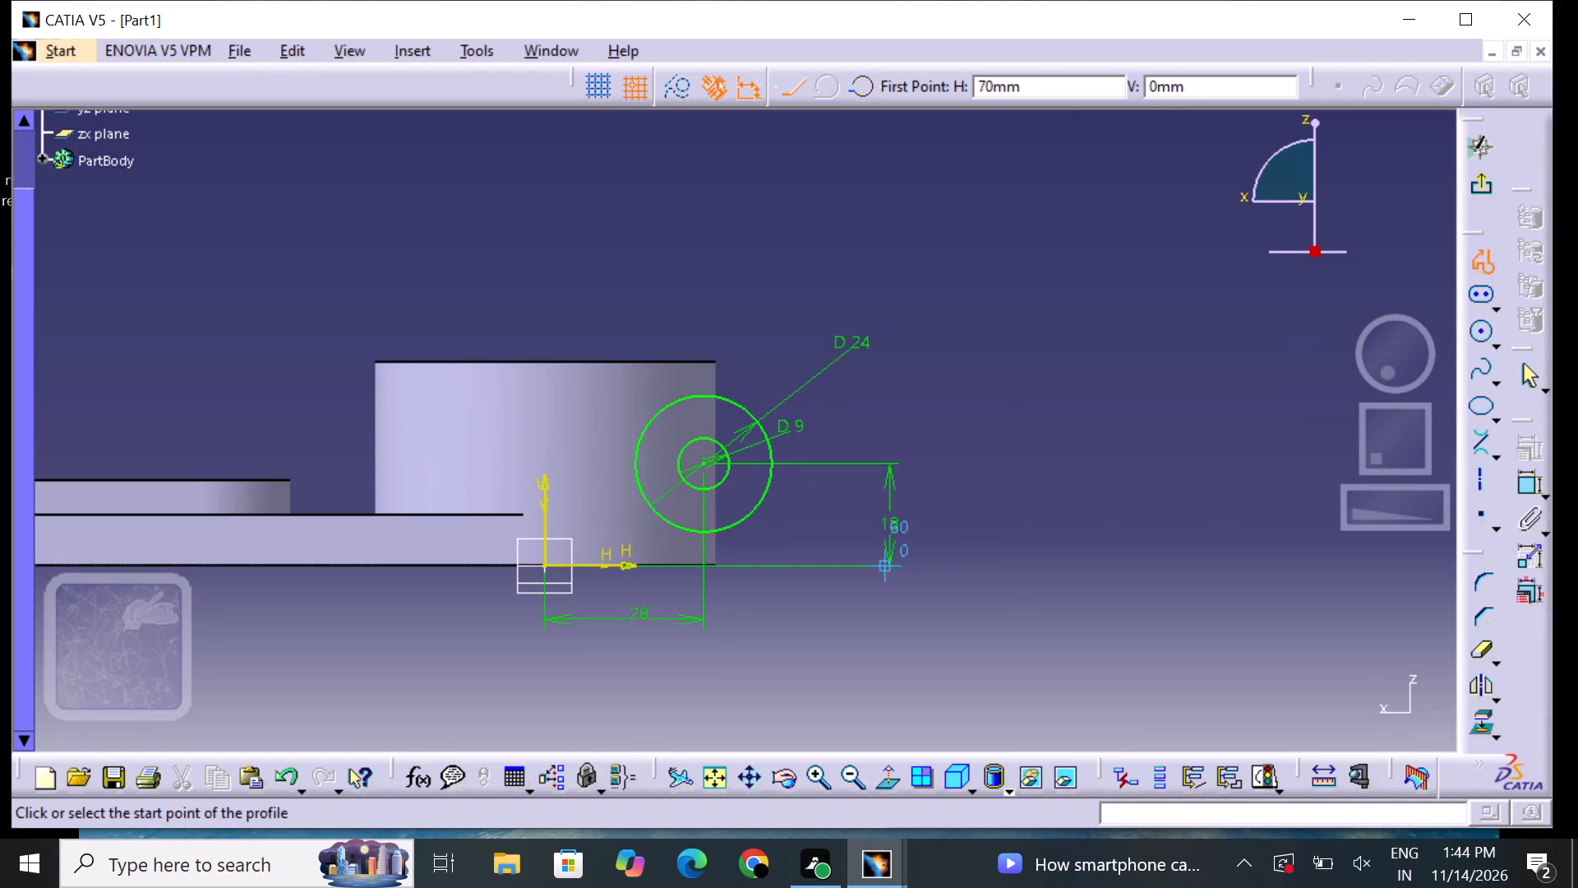
pyautogui.click(704, 389)
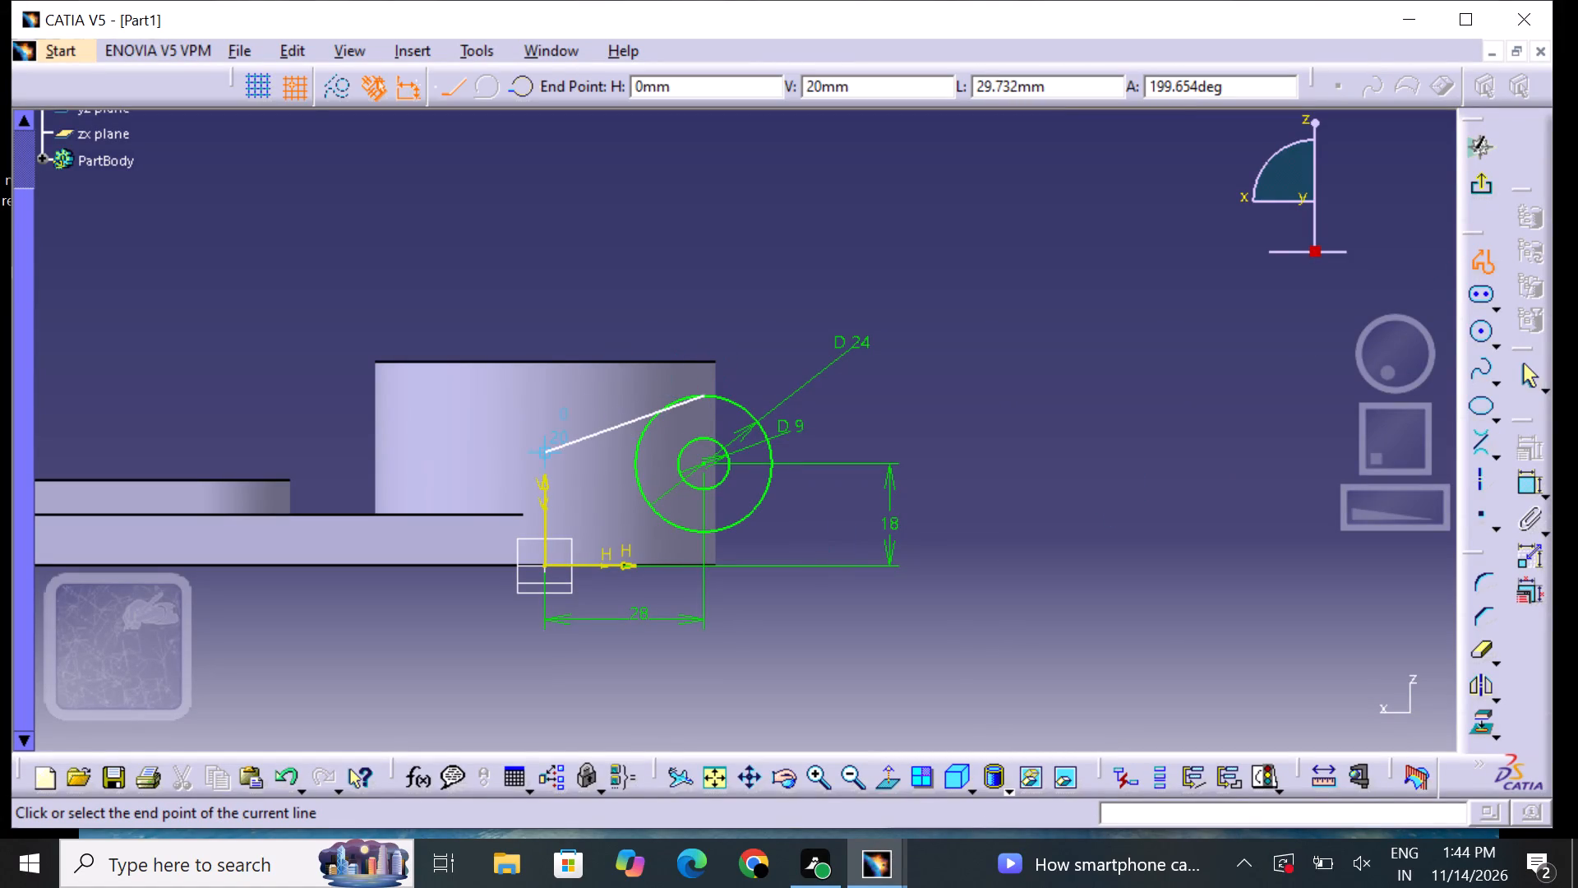
pyautogui.click(543, 415)
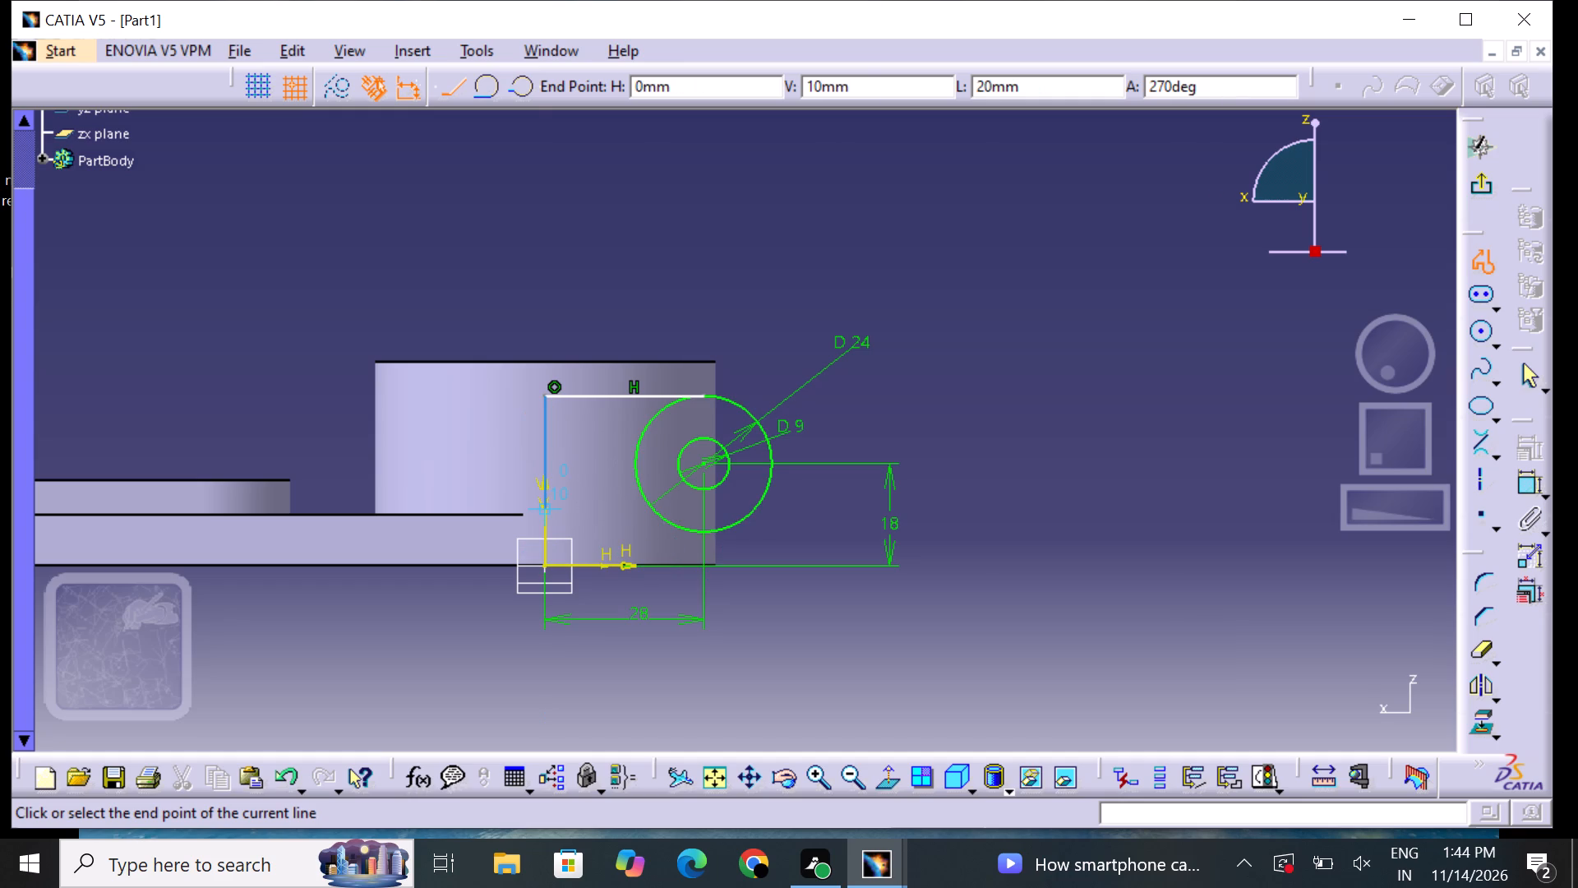
pyautogui.press('Escape')
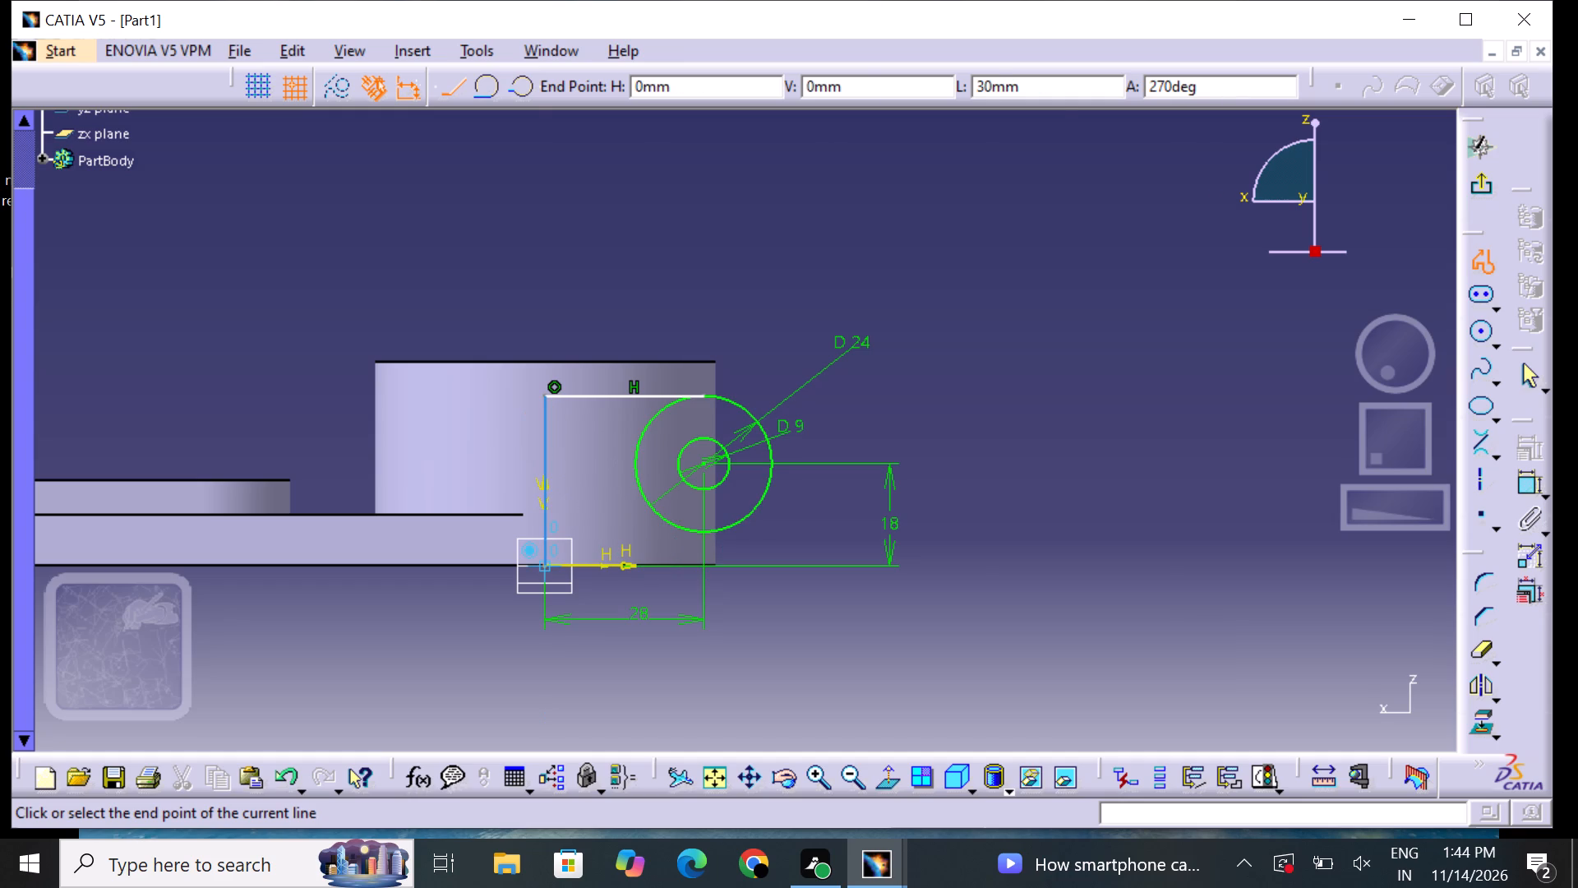
pyautogui.press('Escape')
pyautogui.press('Escape')
# Sketch a 28 mm horizontal line from the 24 mm circle's bottom to the vertical axis and a vertical line closing it to the upper line.
pyautogui.click(1471, 257)
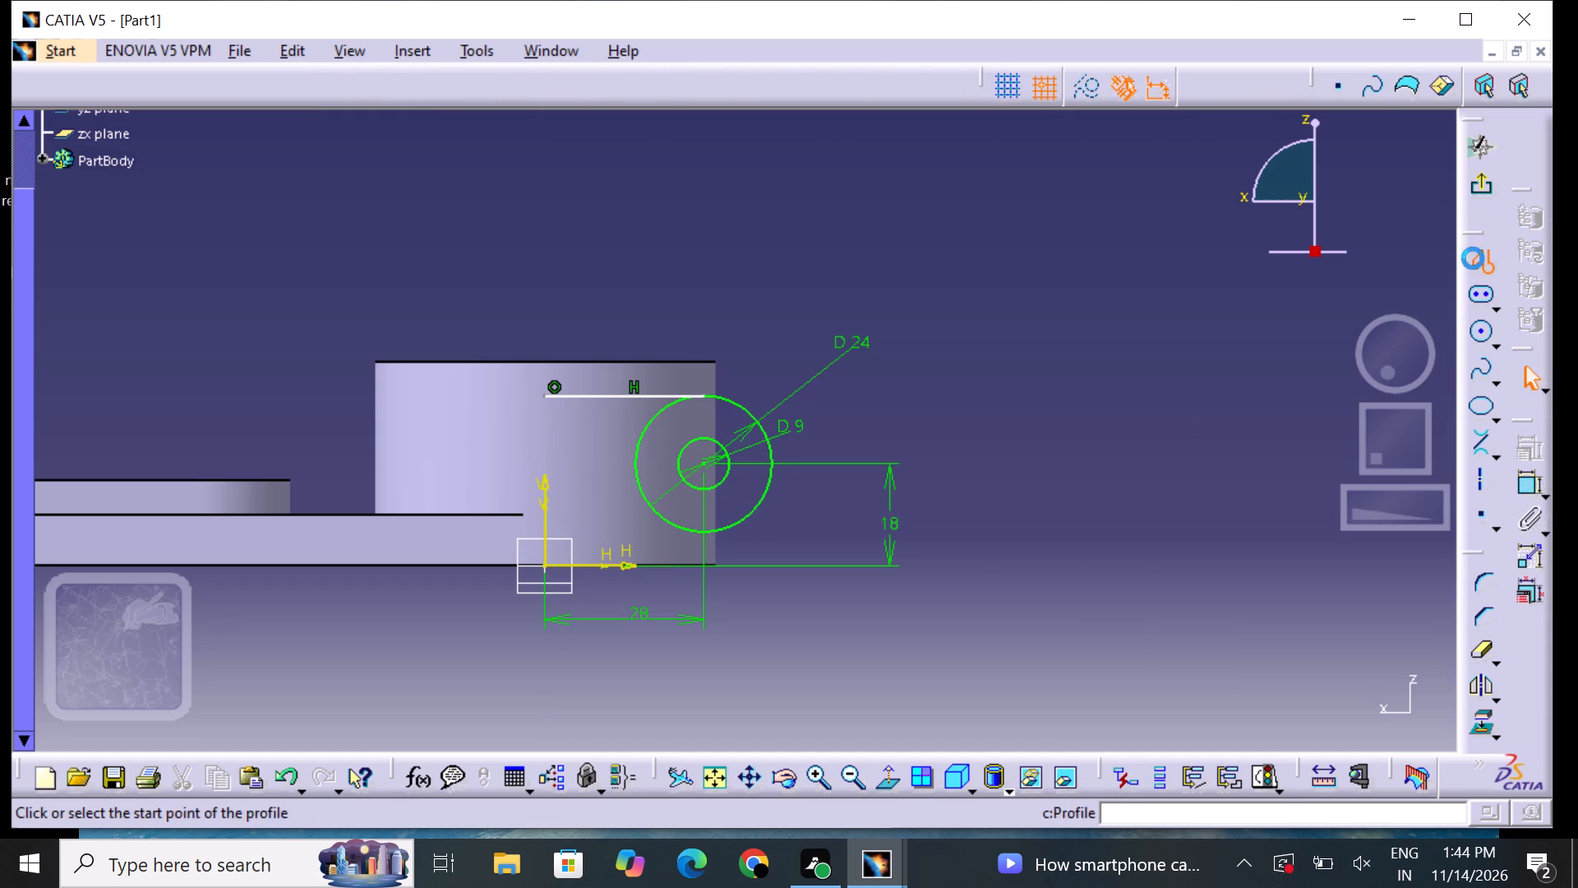
pyautogui.click(703, 530)
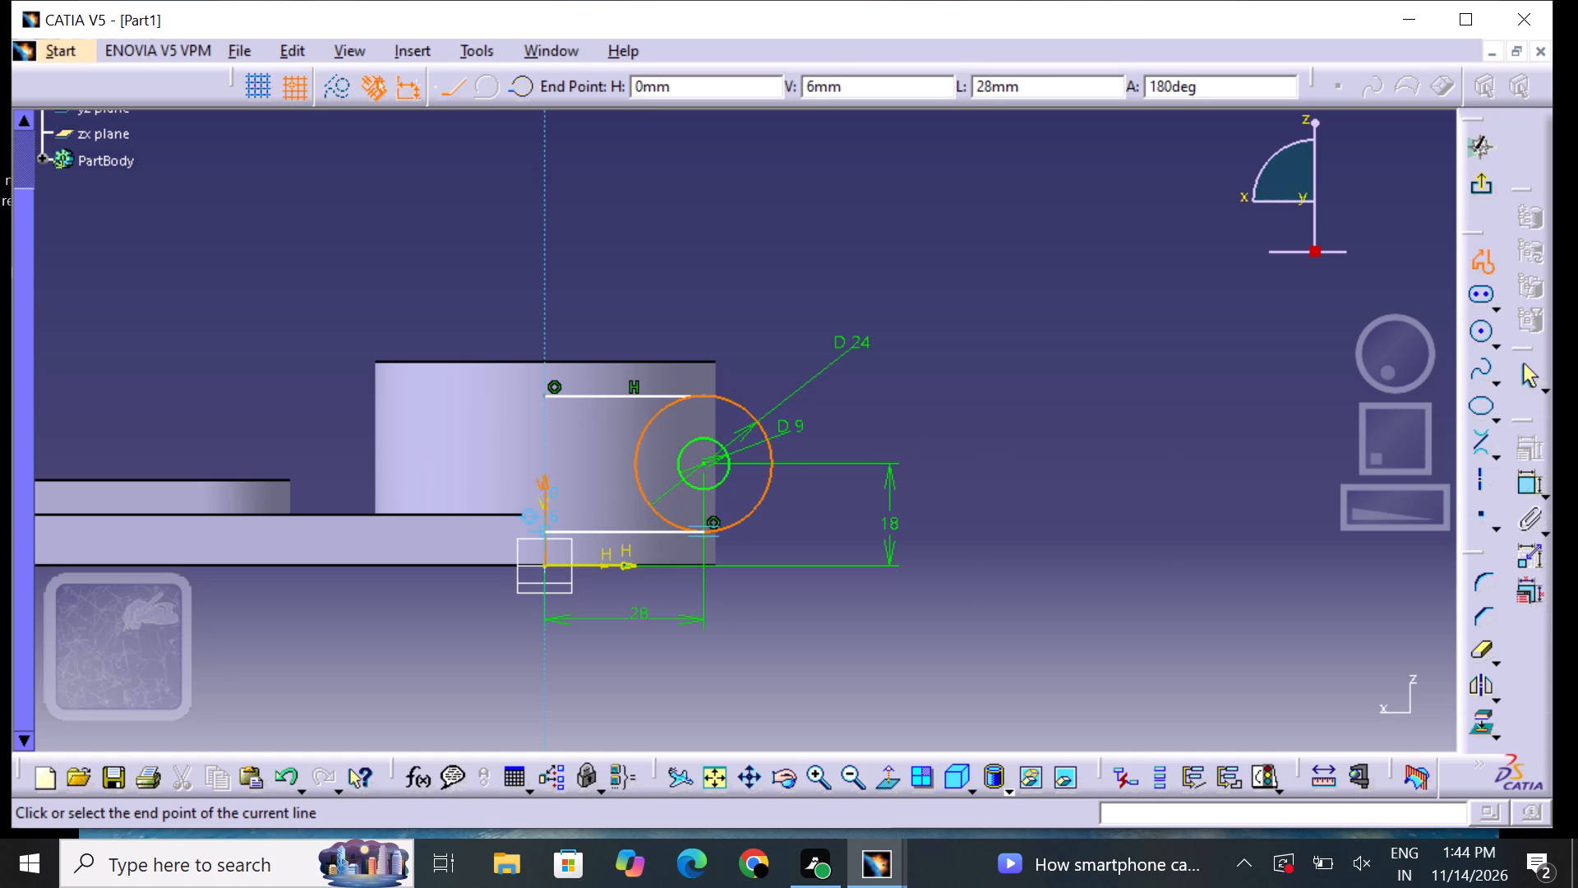
pyautogui.click(546, 527)
pyautogui.click(551, 404)
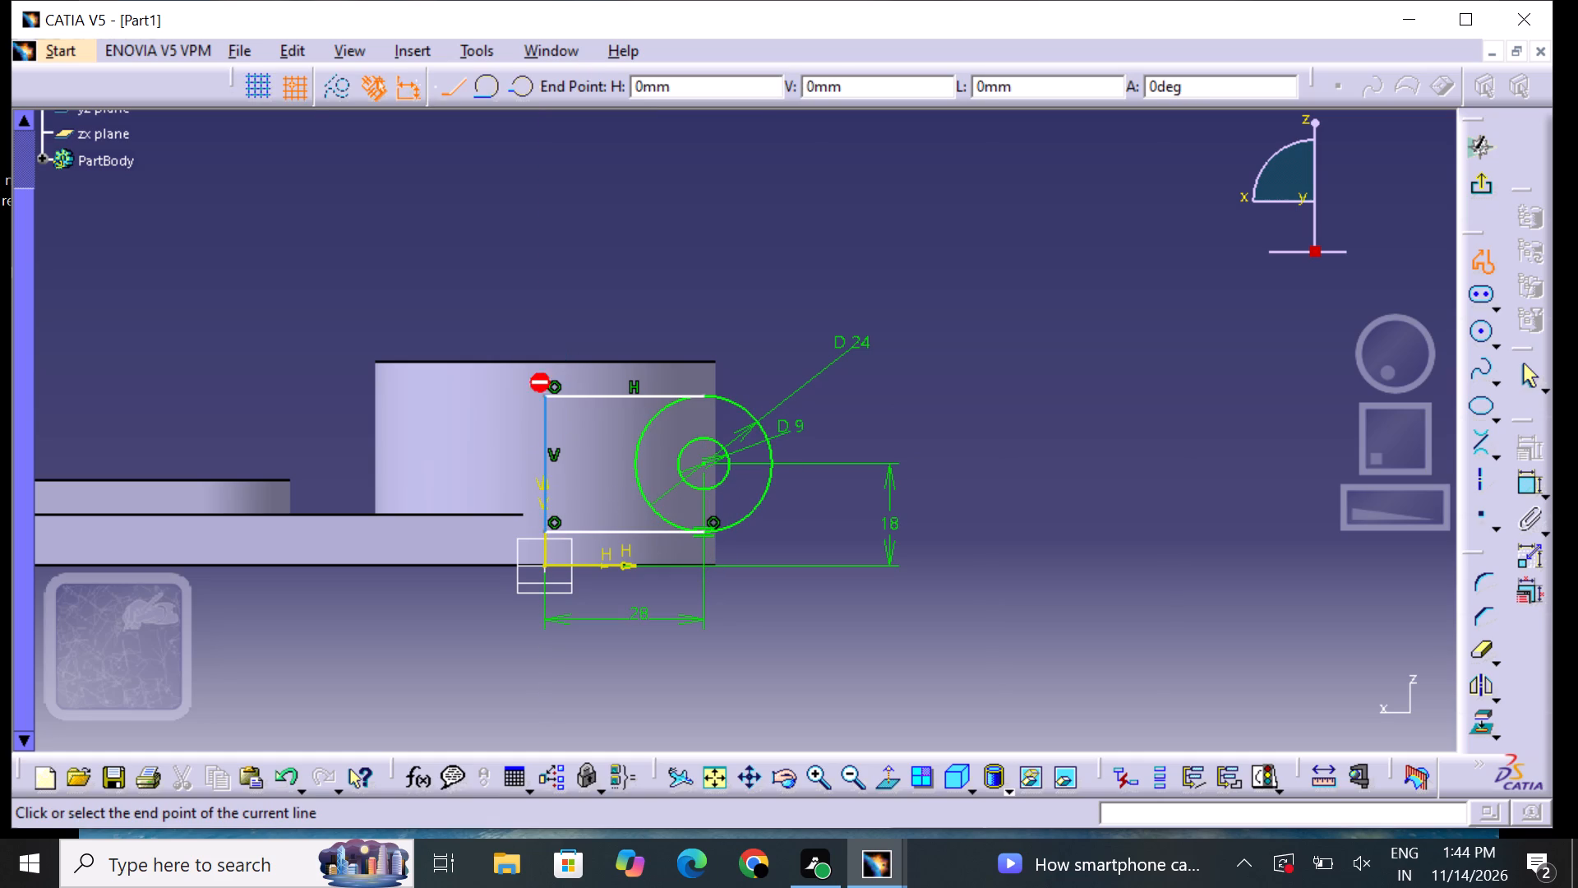
pyautogui.press('Escape')
pyautogui.press('Escape')
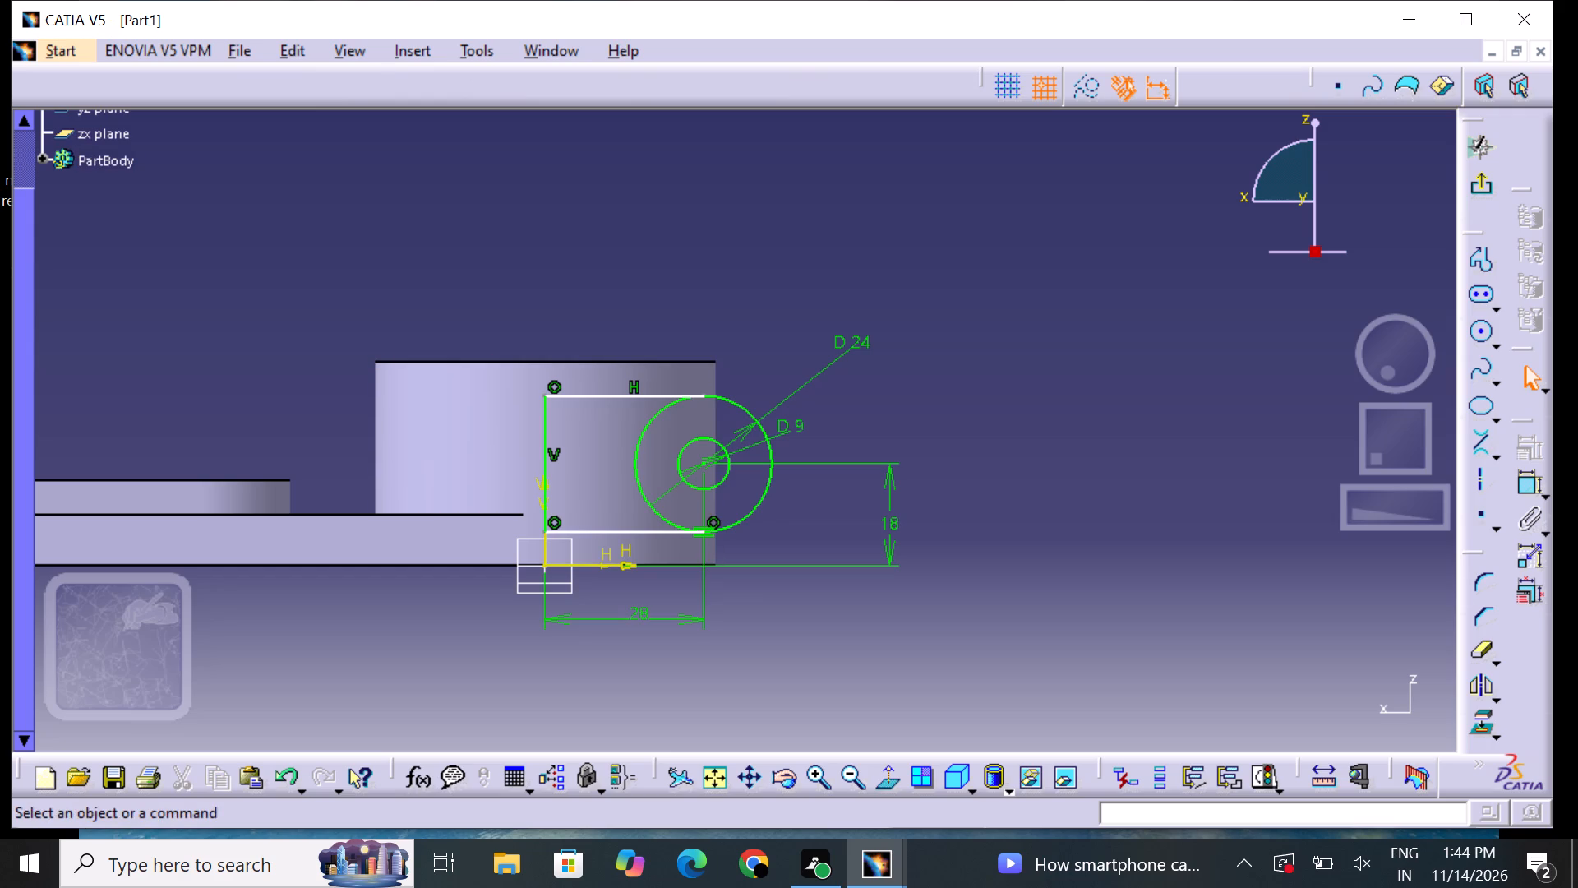
# Trim away the half of the 24 mm circle that lies inside the profile, using Quick Trim.
pyautogui.click(1479, 649)
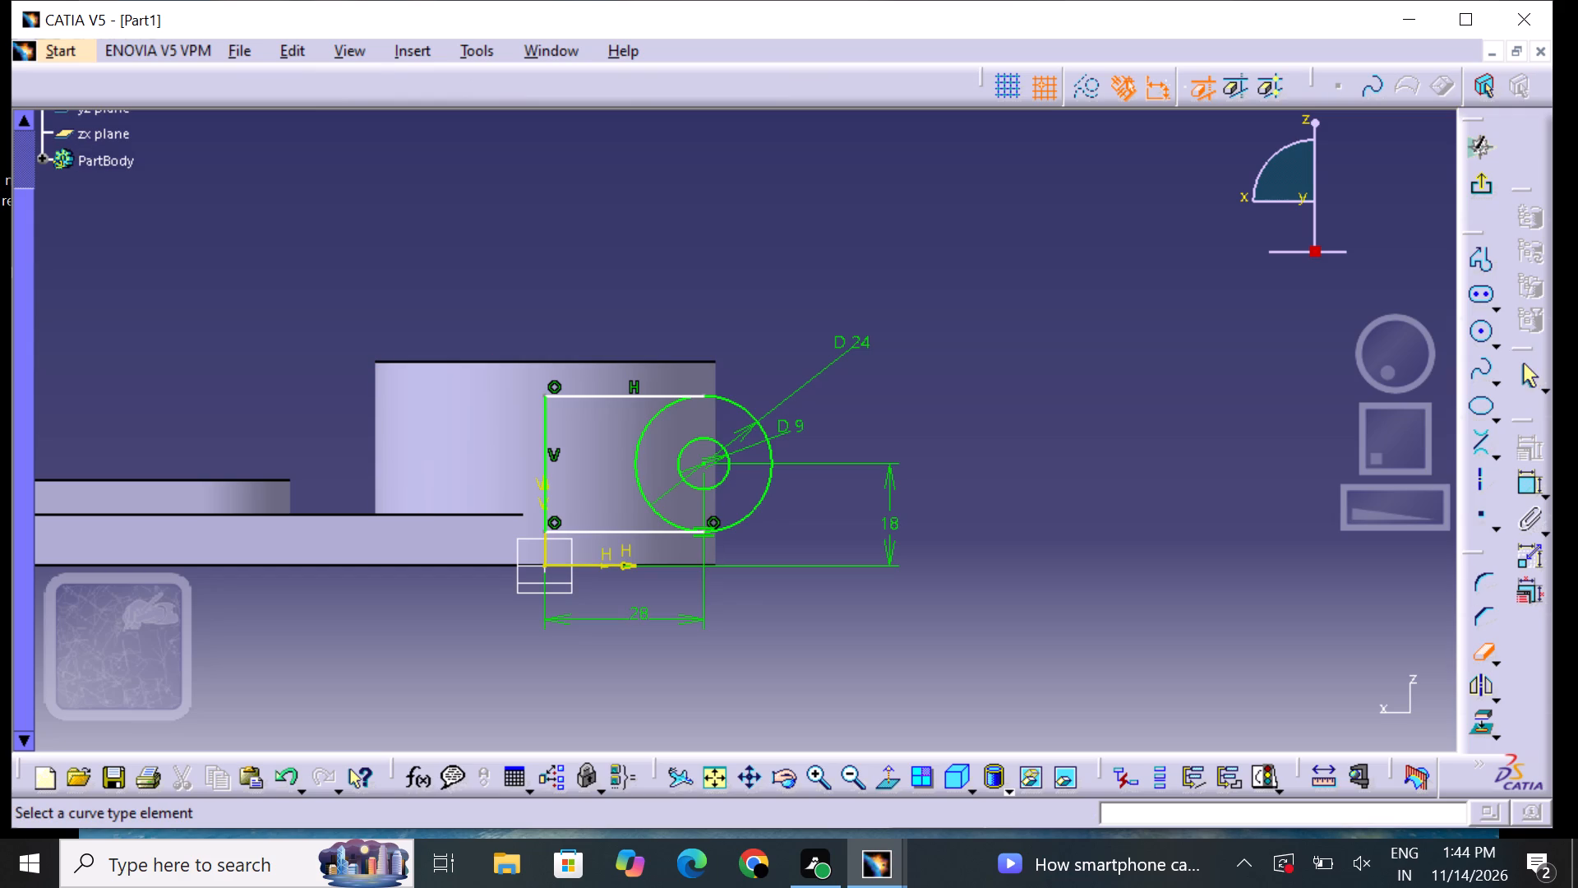
pyautogui.click(639, 452)
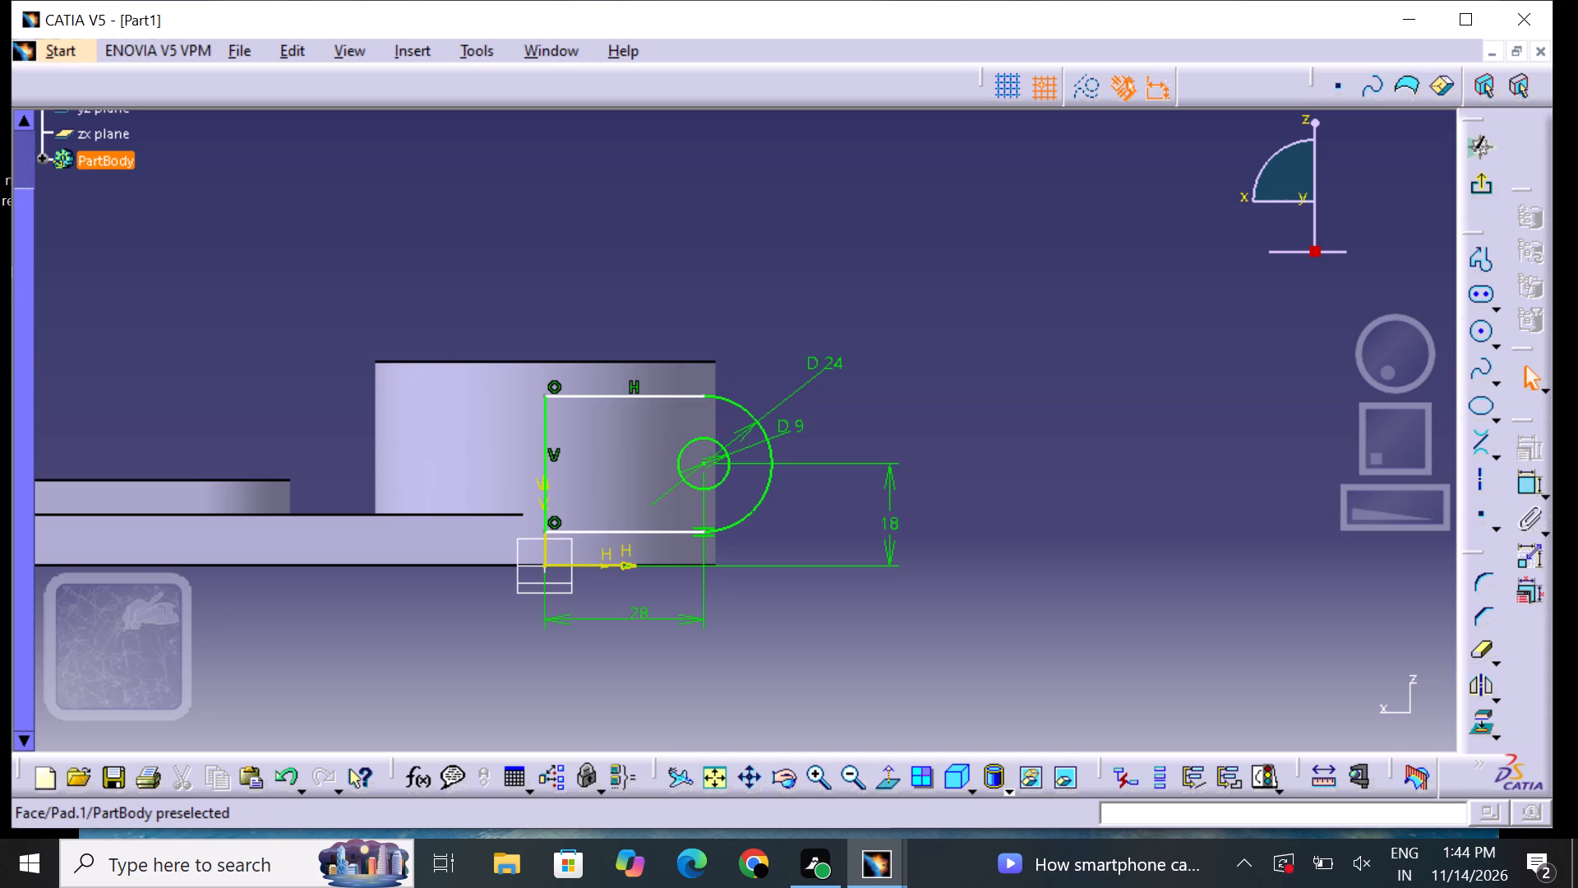
# Delete the inner 9 mm circle from the sketch.
pyautogui.click(699, 437)
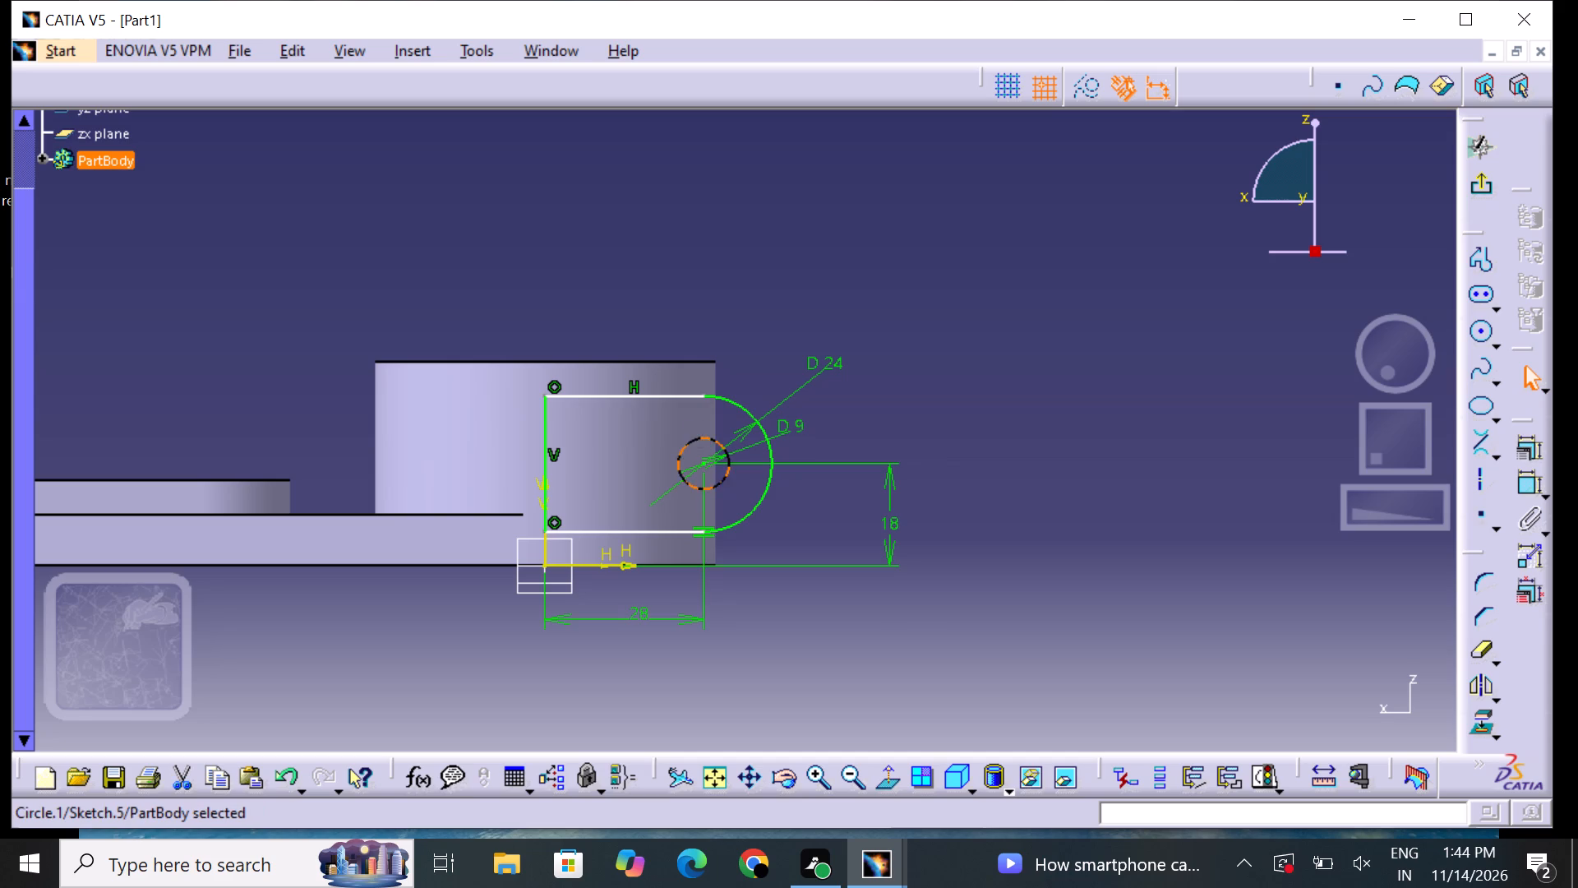
pyautogui.rightClick(700, 436)
pyautogui.click(793, 763)
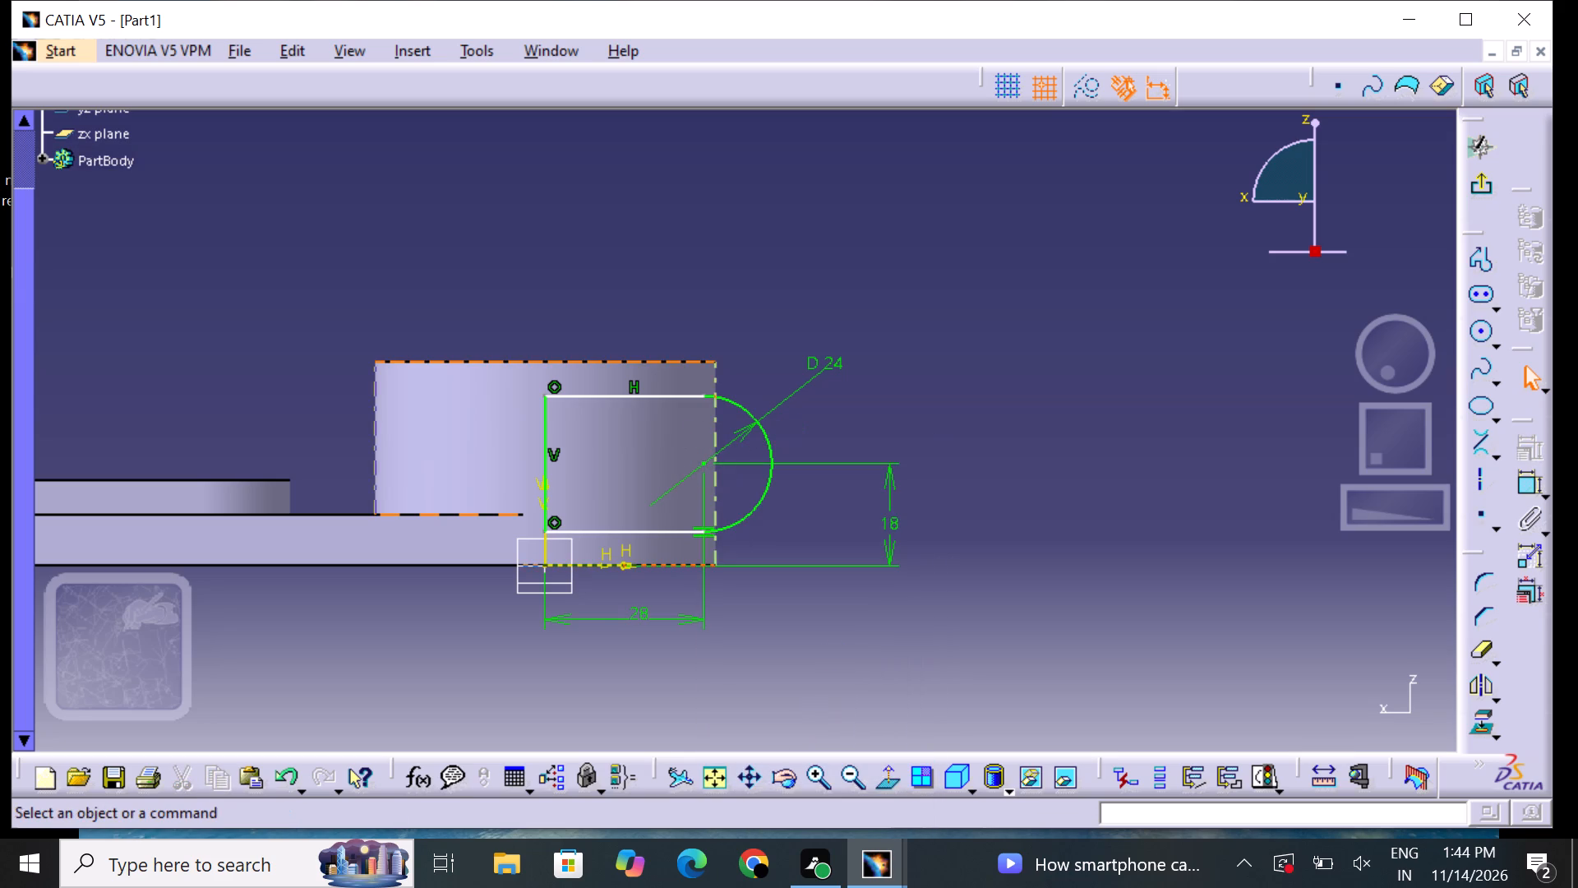
# Exit the sketch and extrude the rounded profile as a pad with a length of 23.5 mm.
pyautogui.click(1470, 196)
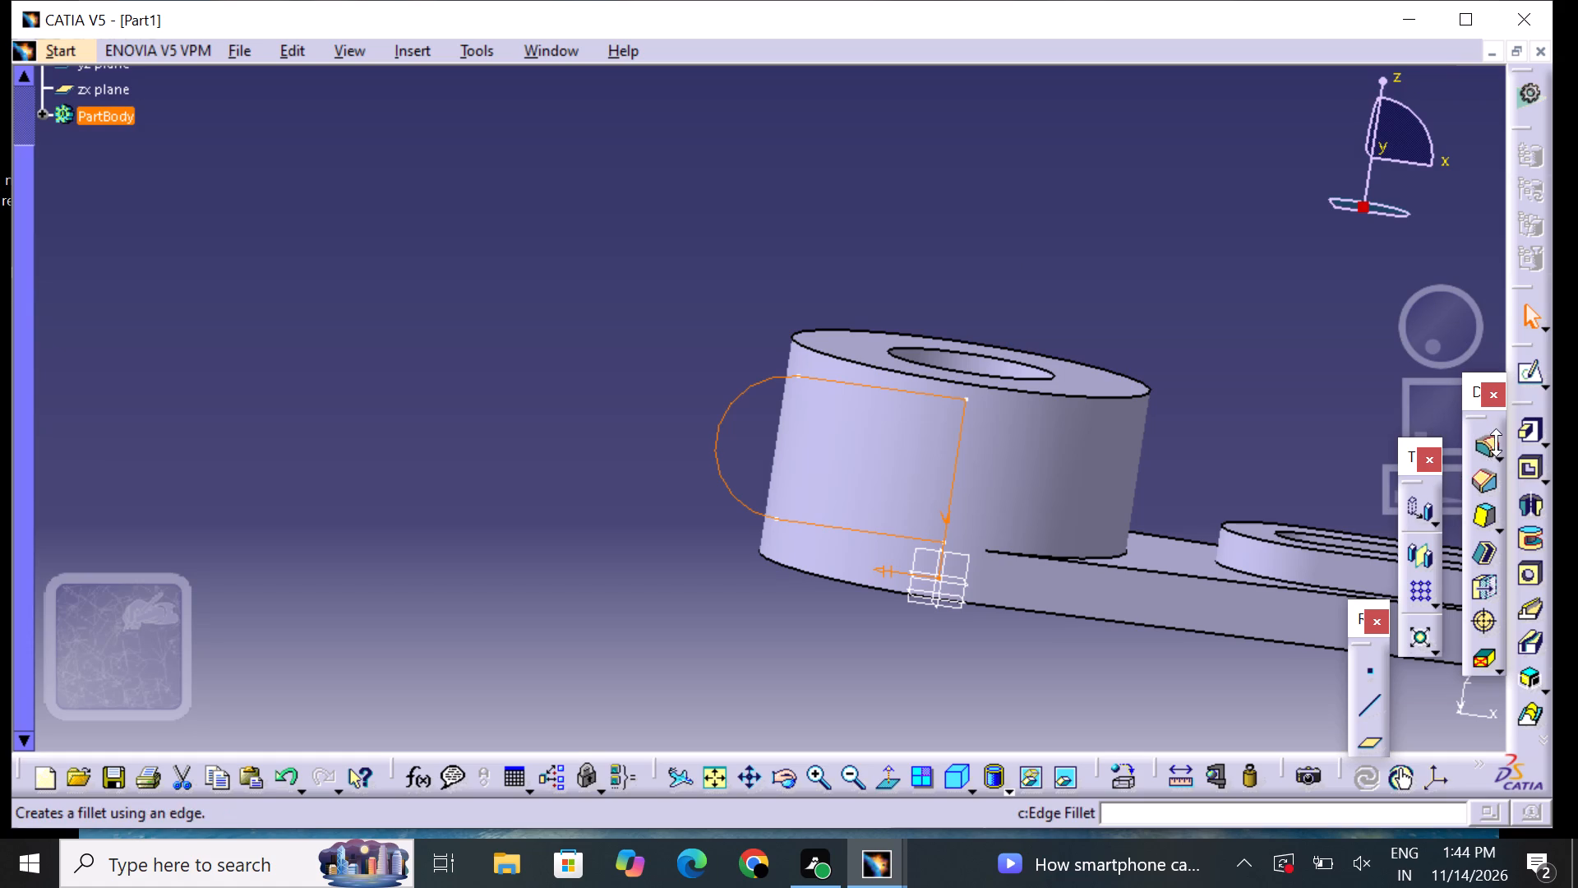
pyautogui.click(1536, 439)
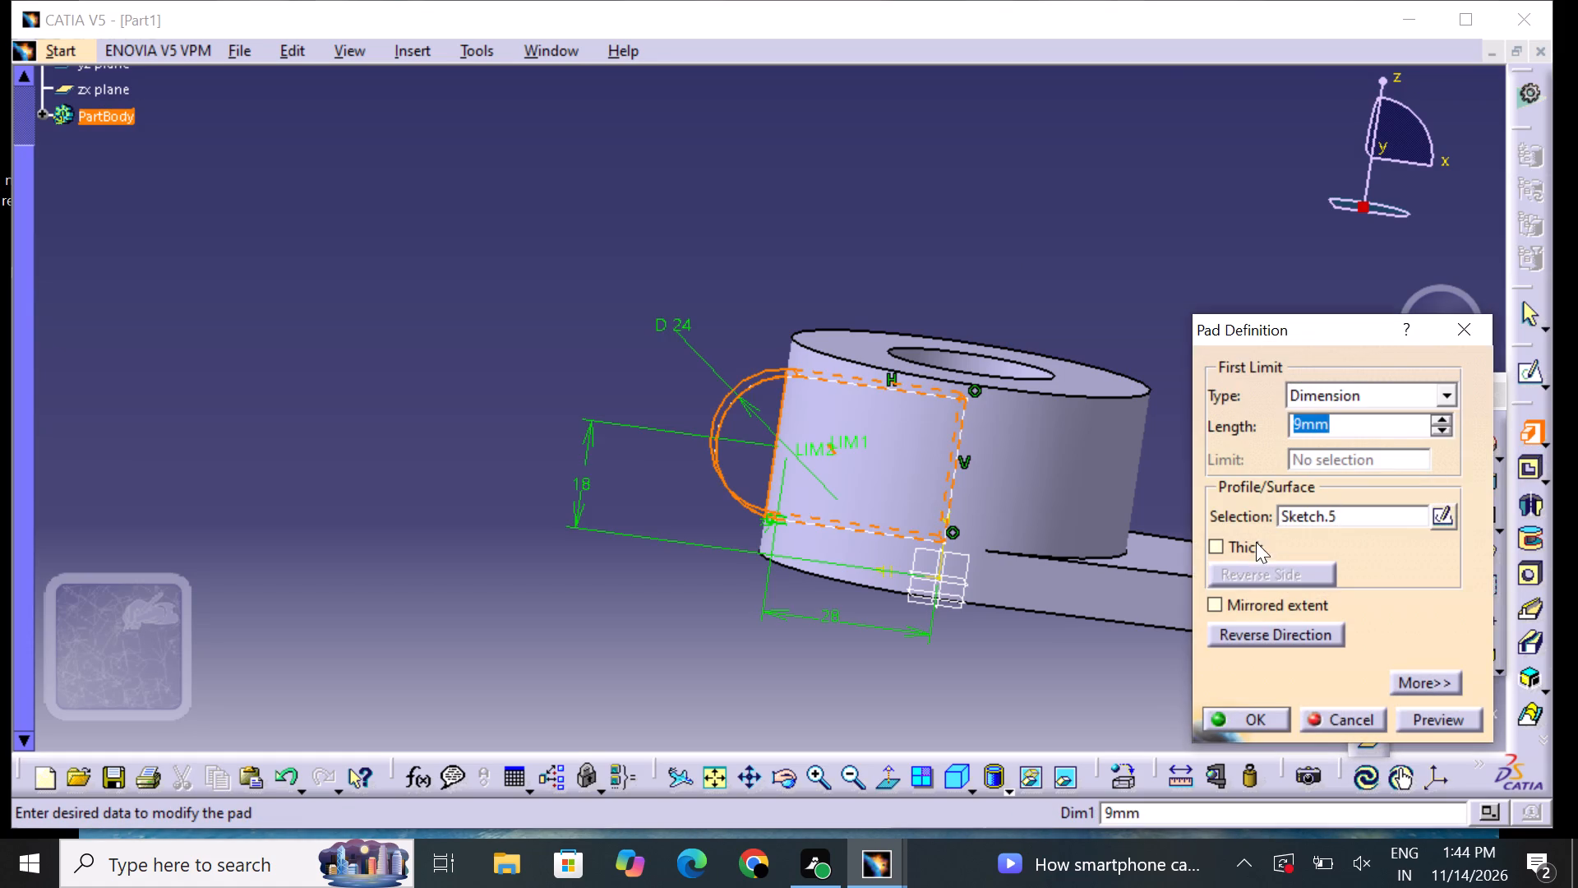
pyautogui.moveTo(1087, 549); pyautogui.dragTo(756, 468, button='middle')
pyautogui.moveTo(903, 321); pyautogui.dragTo(884, 329, button='middle')
pyautogui.moveTo(873, 333); pyautogui.dragTo(644, 414, button='right')
pyautogui.moveTo(884, 329); pyautogui.dragTo(634, 425, button='middle')
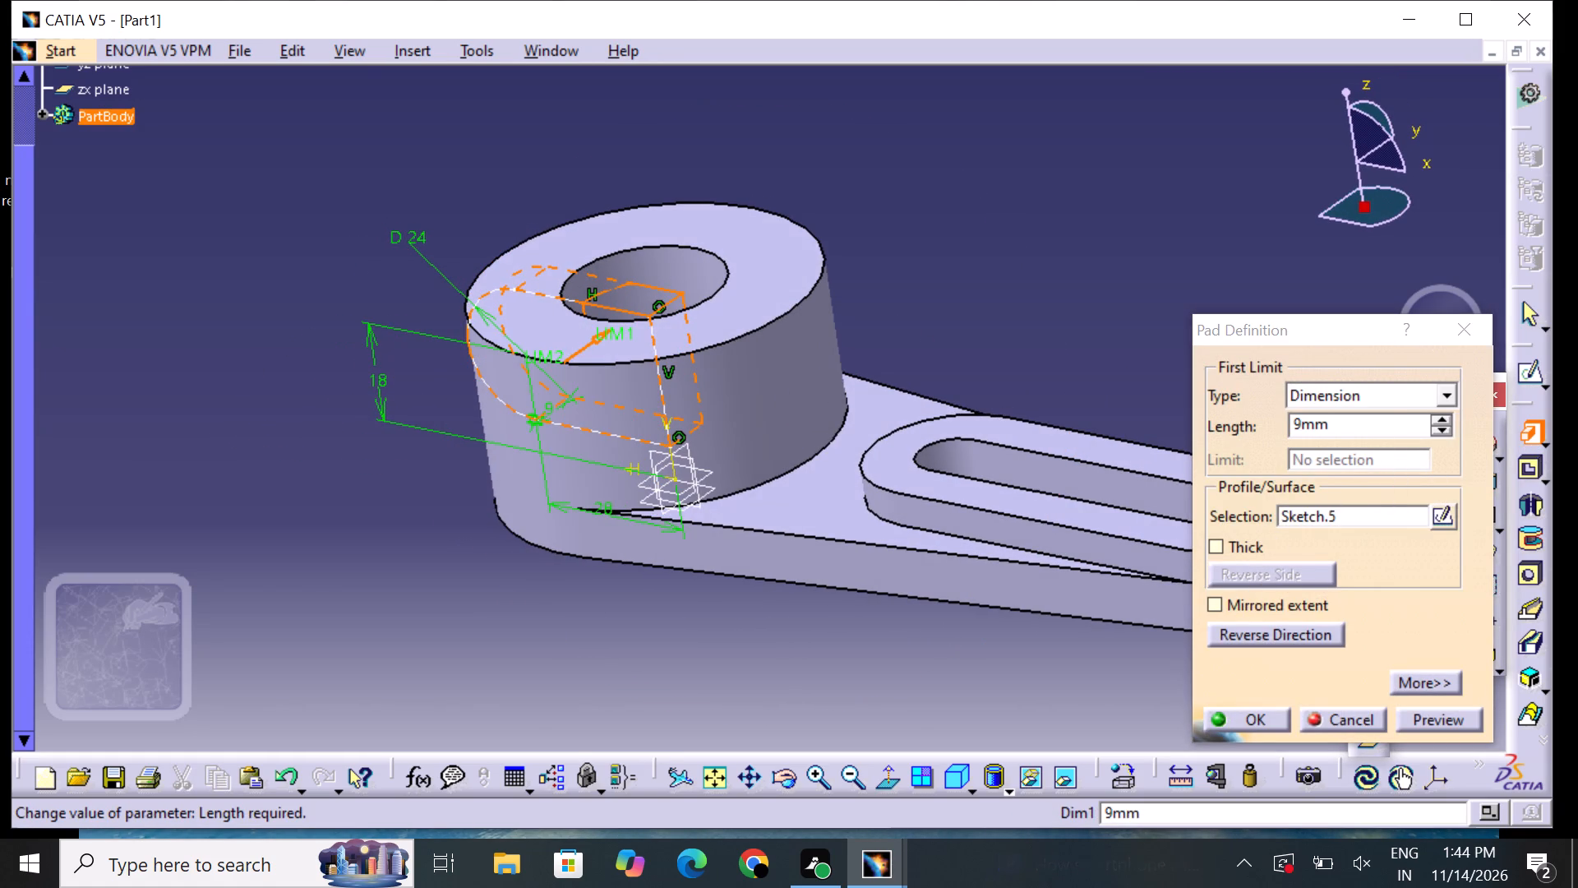
pyautogui.click(1361, 423)
pyautogui.press('BackSpace')
pyautogui.press('BackSpace')
pyautogui.press('BackSpace')
pyautogui.press('BackSpace')
pyautogui.press('BackSpace')
pyautogui.press('BackSpace')
pyautogui.press('BackSpace')
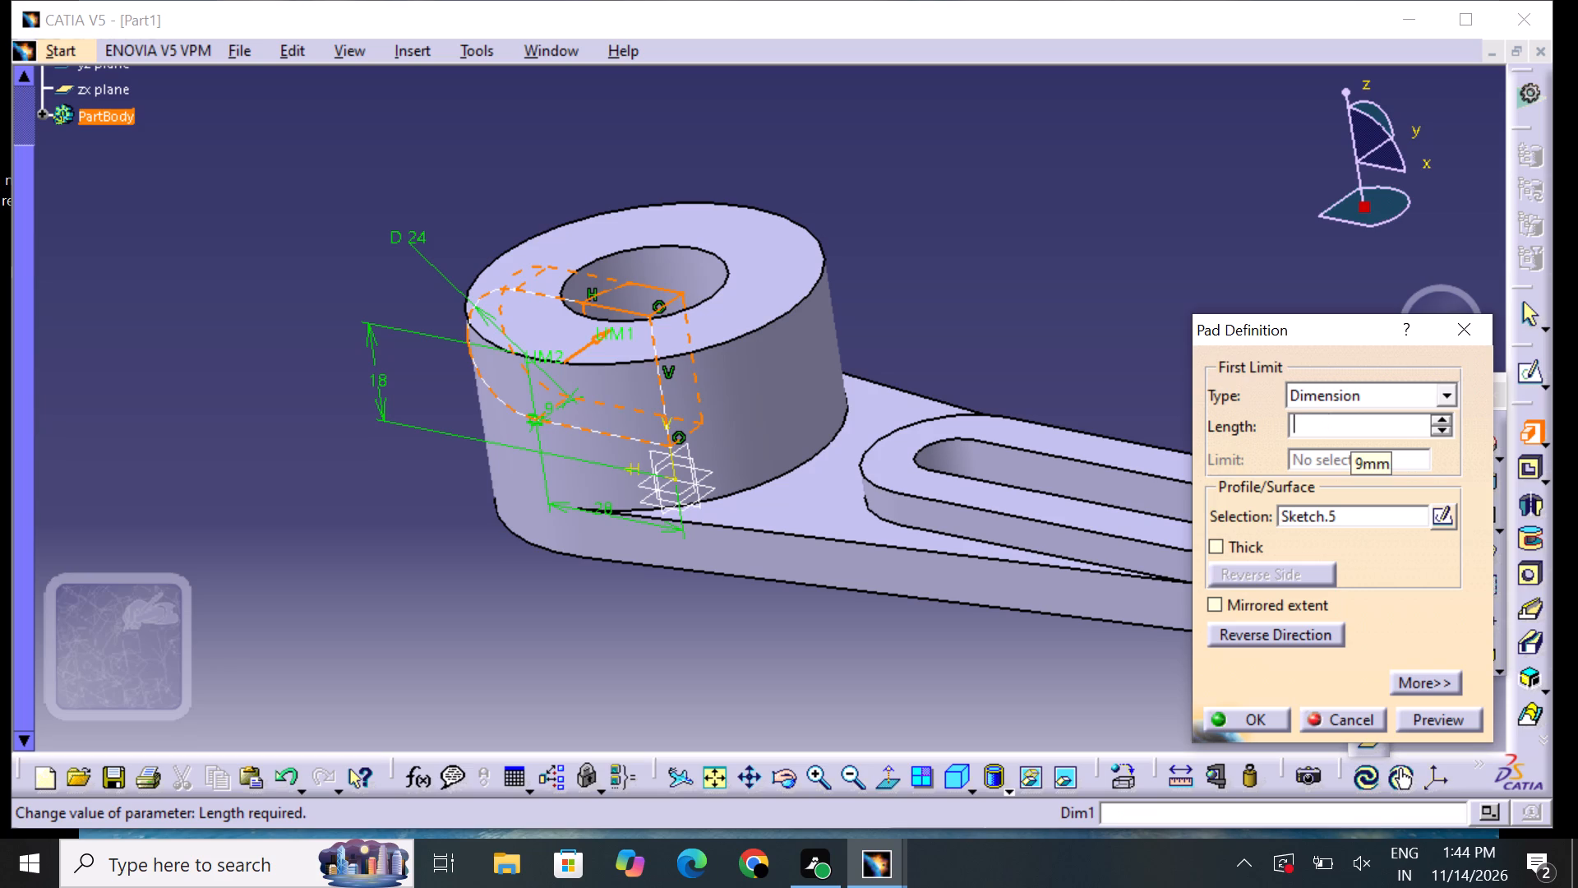
pyautogui.write('23.5')
pyautogui.press('Return')
pyautogui.click(1168, 340)
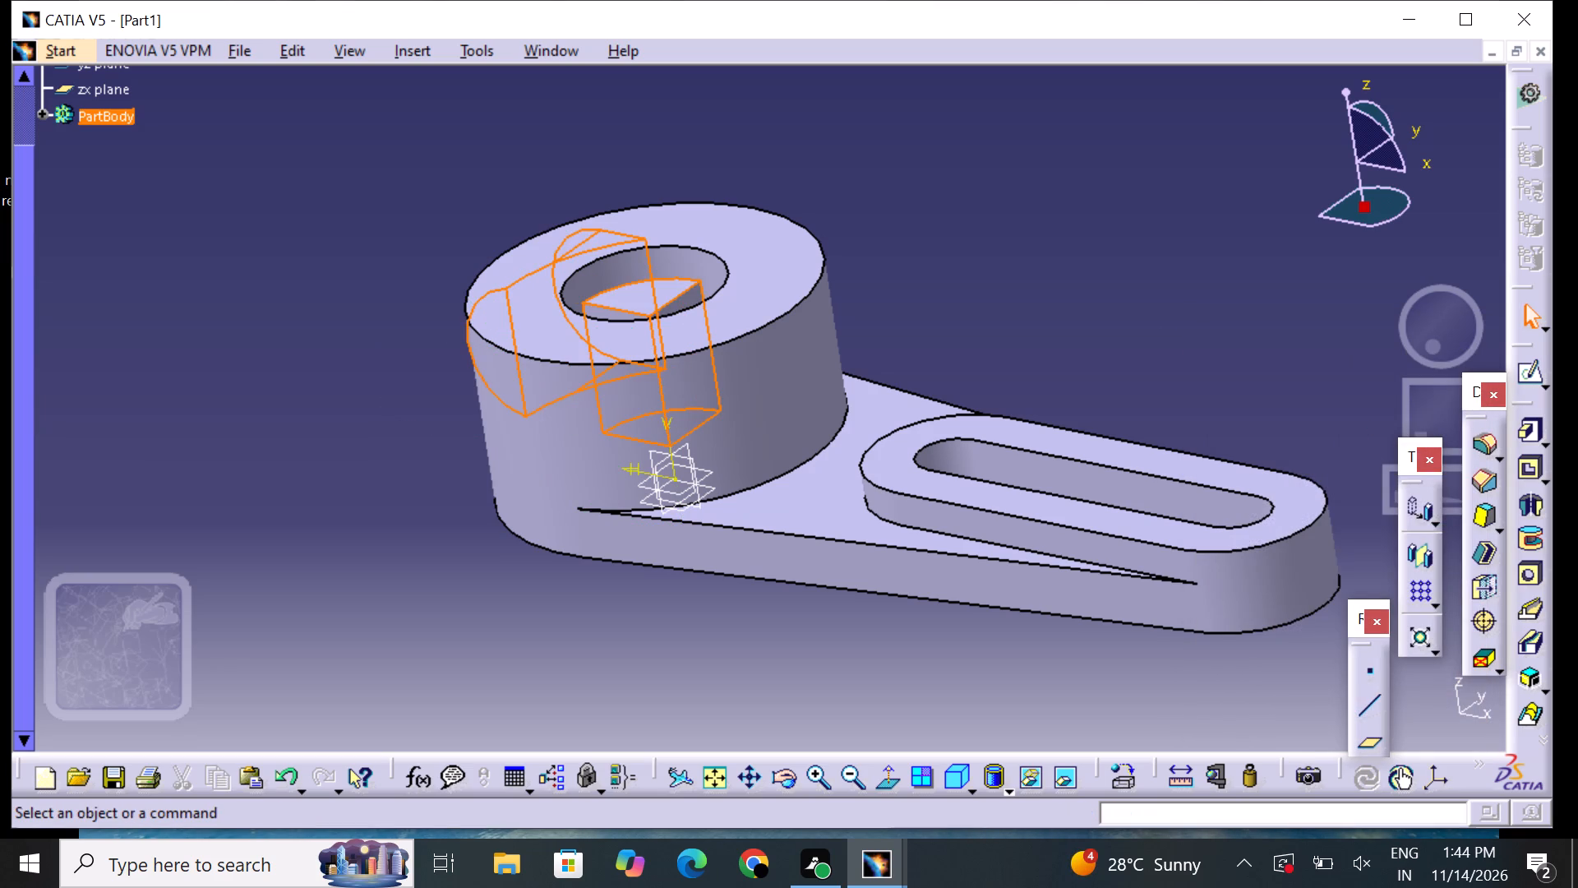
# Inspect the new rounded pad beside the ring from several directions and check its pad definition.
pyautogui.moveTo(1004, 320); pyautogui.dragTo(878, 459, button='middle')
pyautogui.moveTo(1004, 320); pyautogui.dragTo(878, 459, button='right')
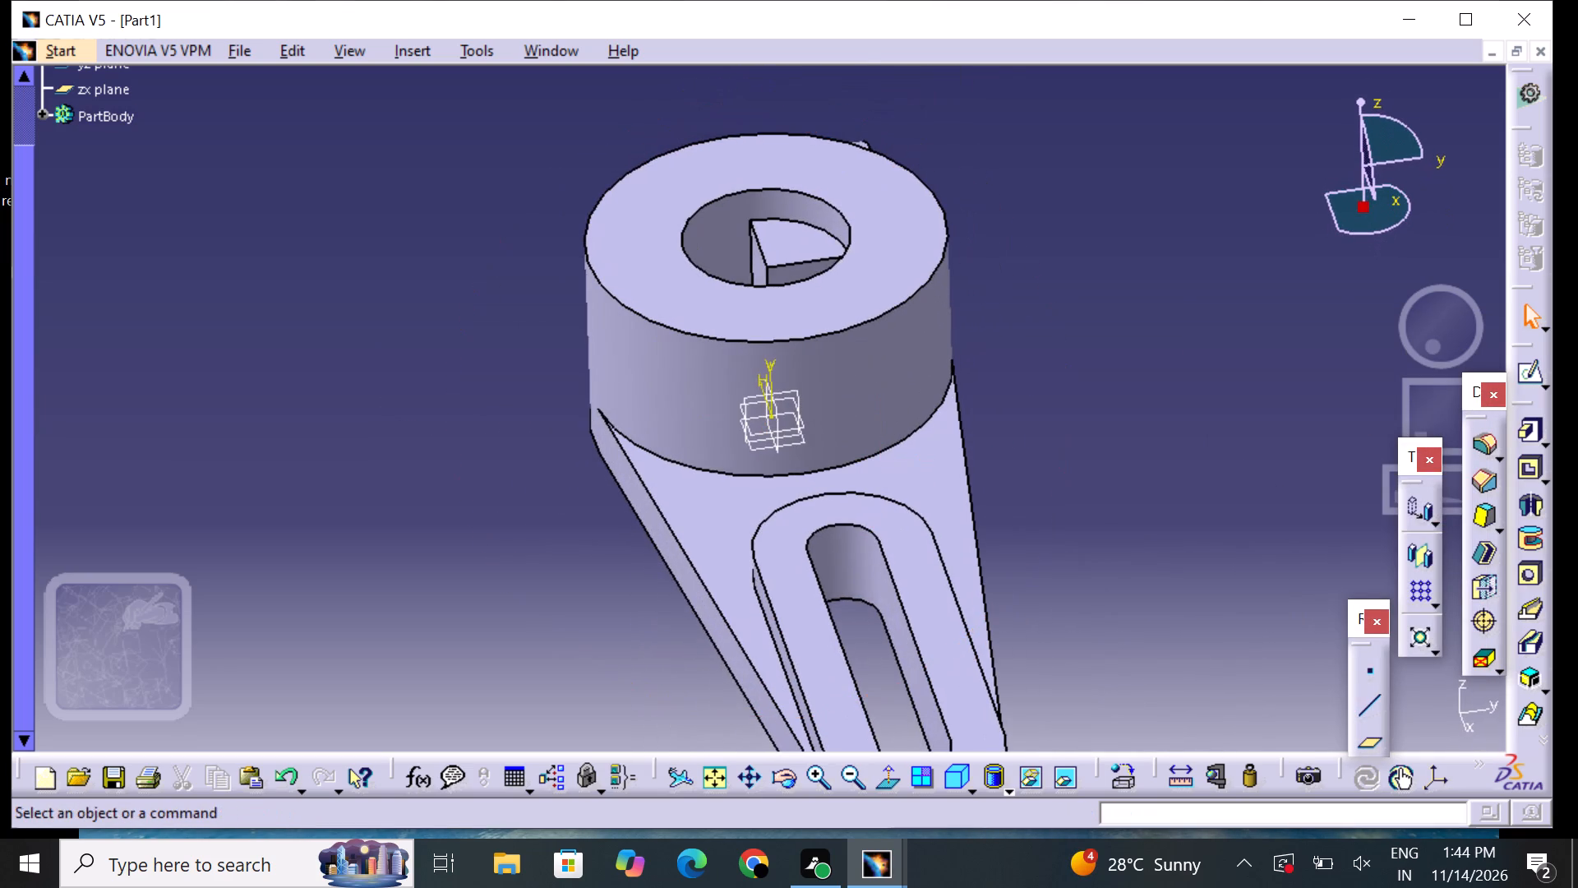
pyautogui.moveTo(305, 345); pyautogui.dragTo(805, 418, button='middle')
pyautogui.moveTo(316, 355); pyautogui.dragTo(805, 418, button='right')
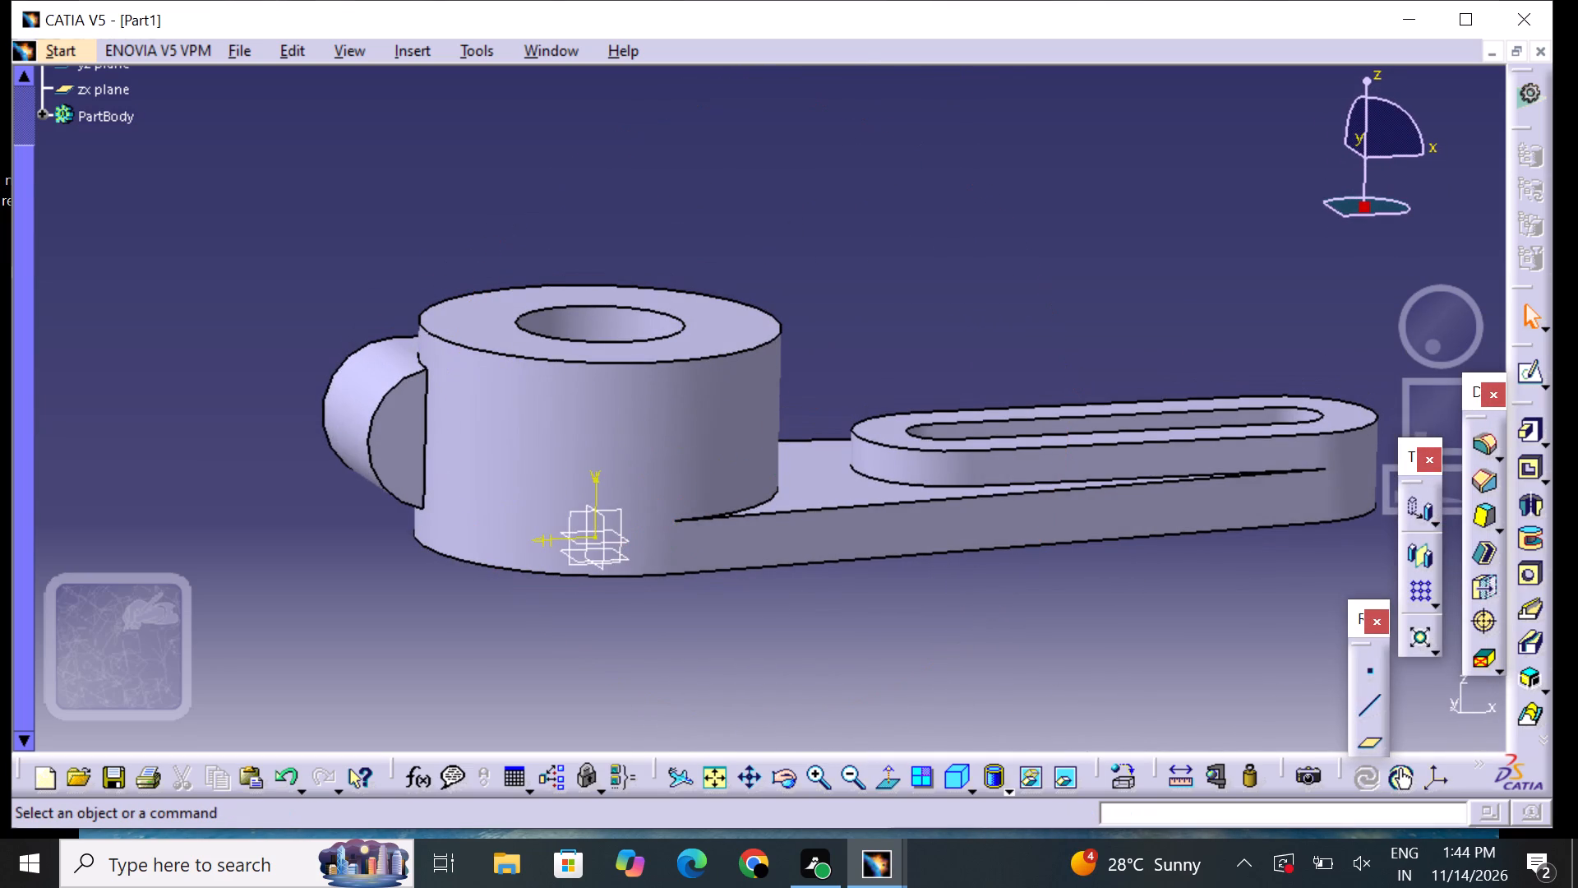
pyautogui.moveTo(450, 189); pyautogui.dragTo(641, 317, button='middle')
pyautogui.scroll(1, 450, 192)
pyautogui.moveTo(455, 213); pyautogui.dragTo(641, 317, button='right')
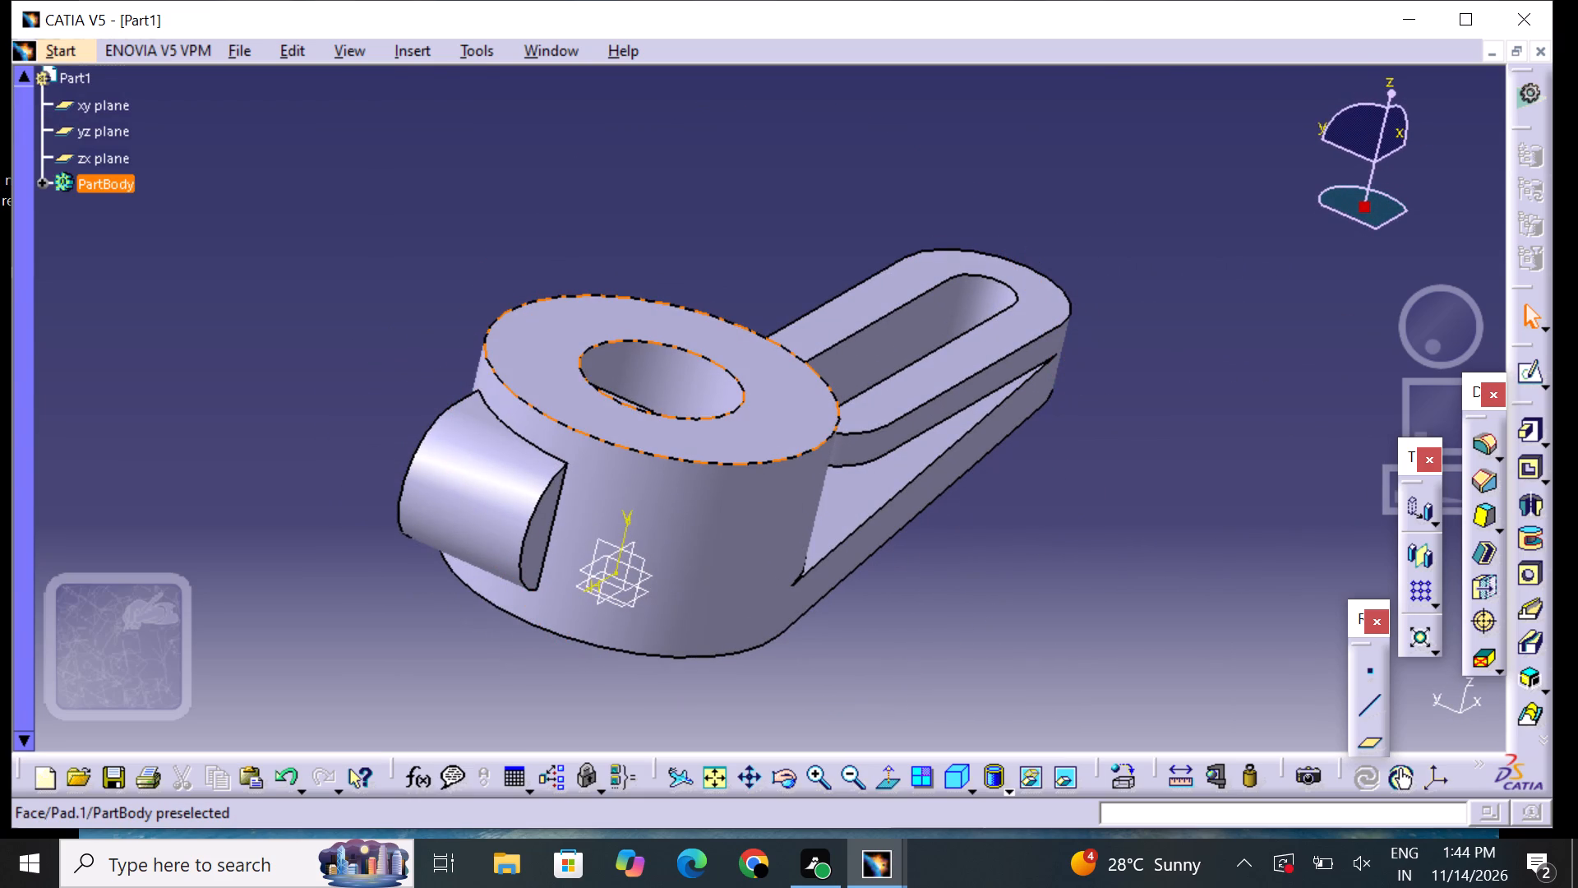
pyautogui.doubleClick(468, 513)
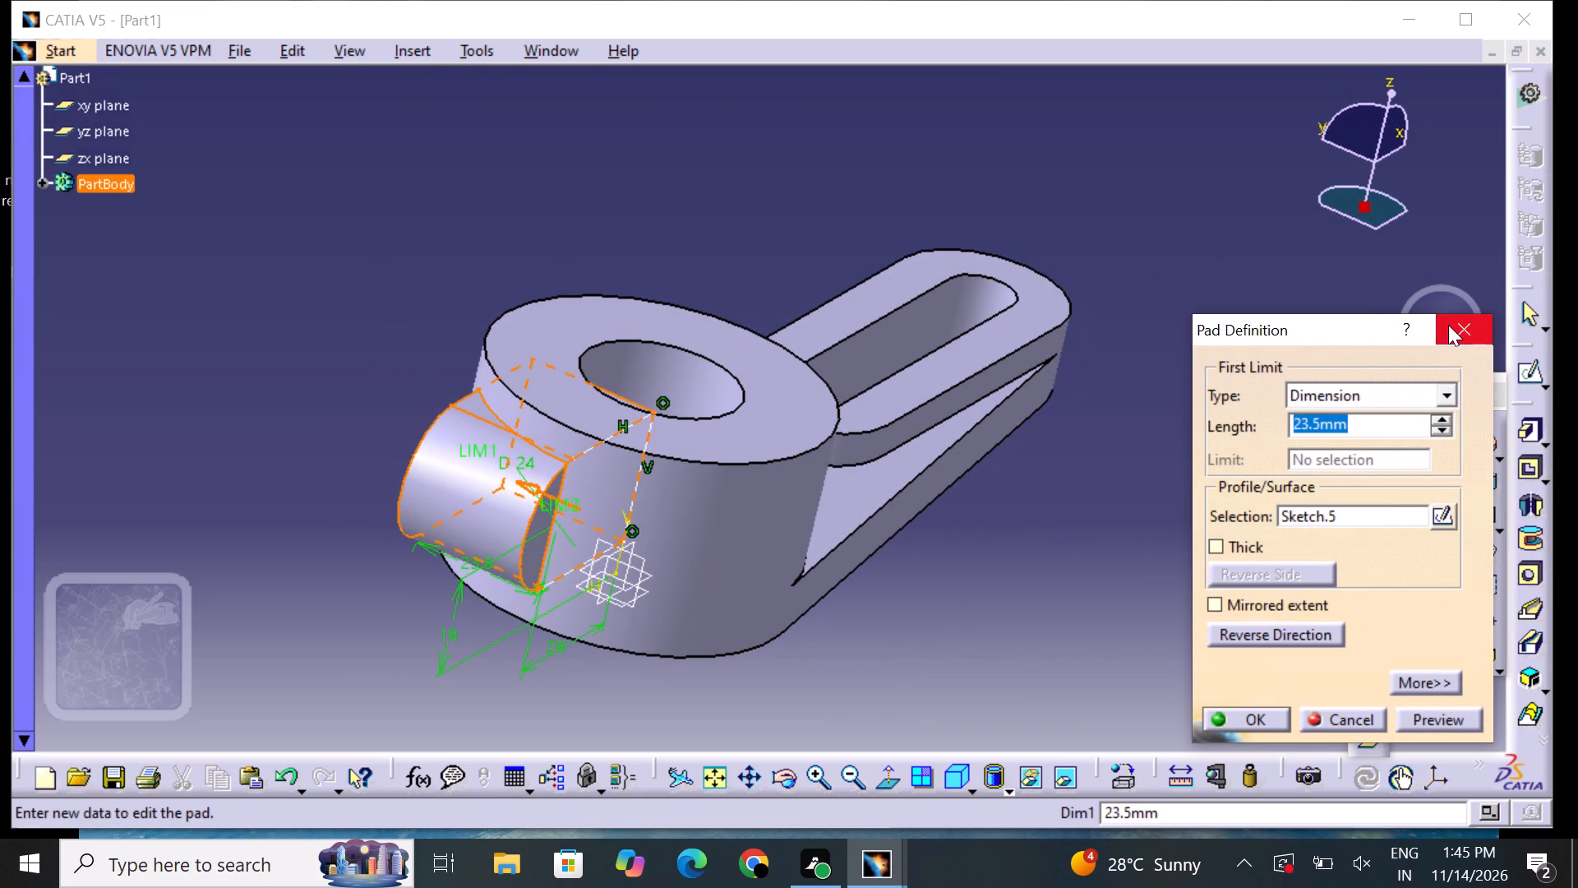
pyautogui.click(1449, 325)
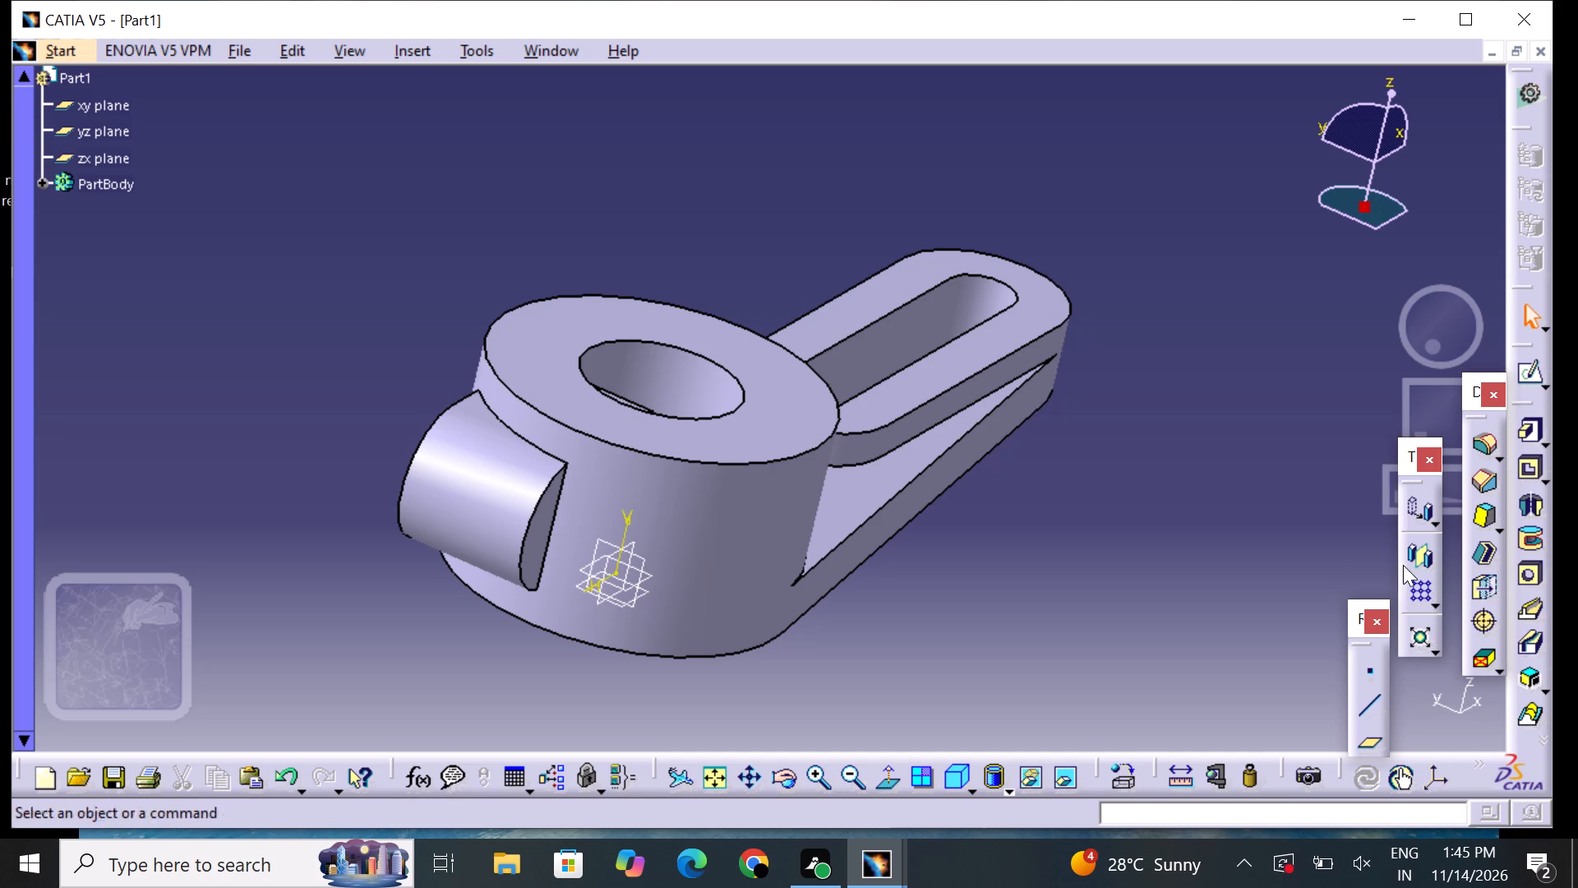
# Mirror the rounded pad about the zx plane.
pyautogui.click(1430, 562)
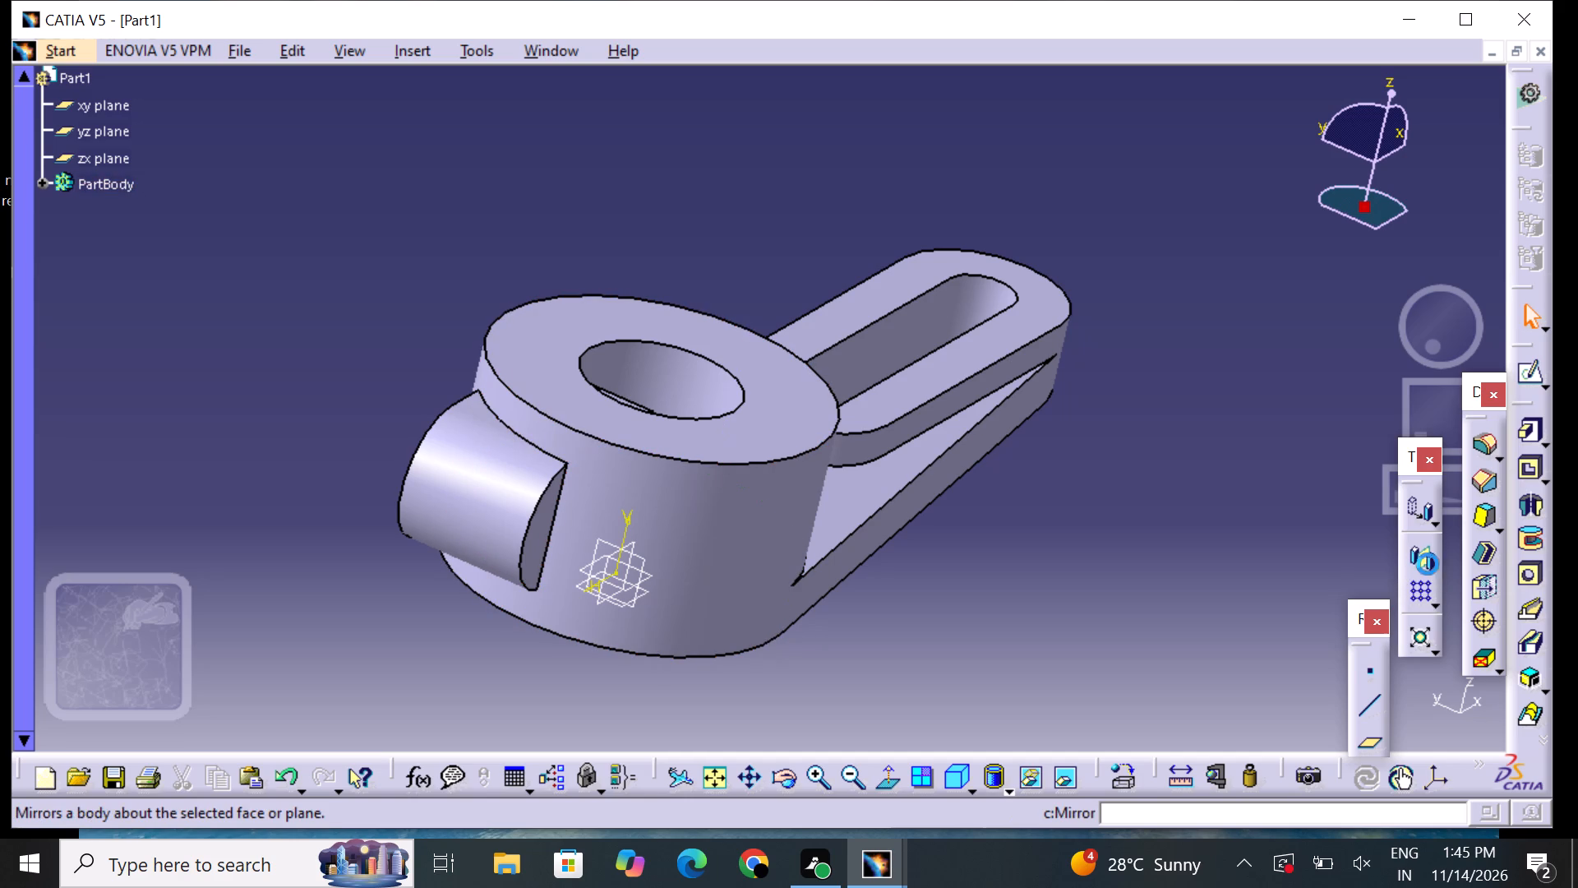
pyautogui.click(494, 505)
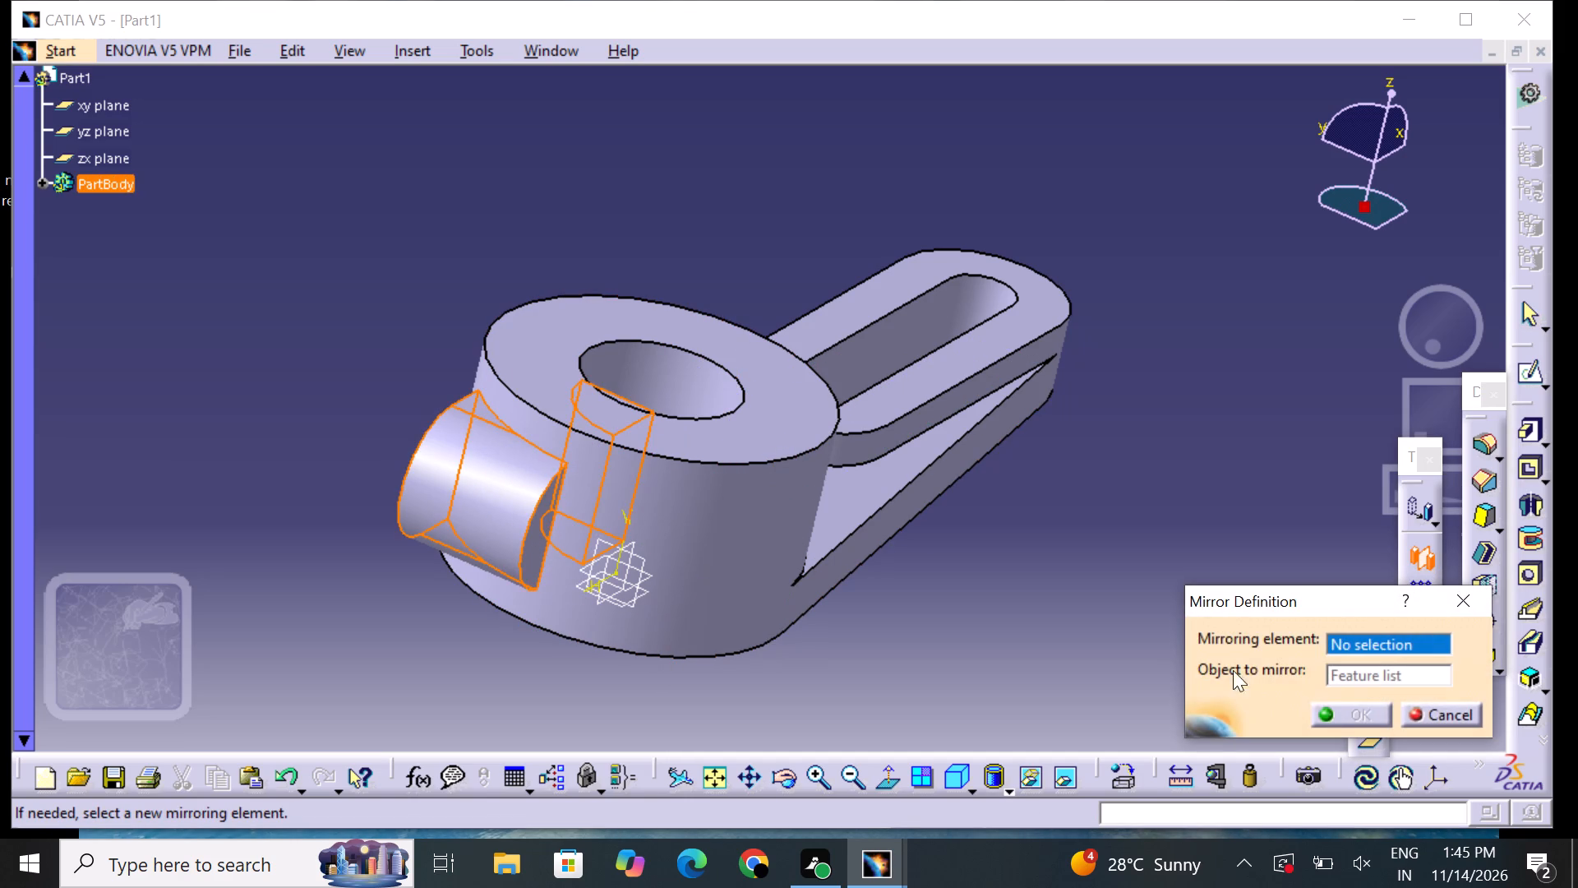
pyautogui.click(1351, 673)
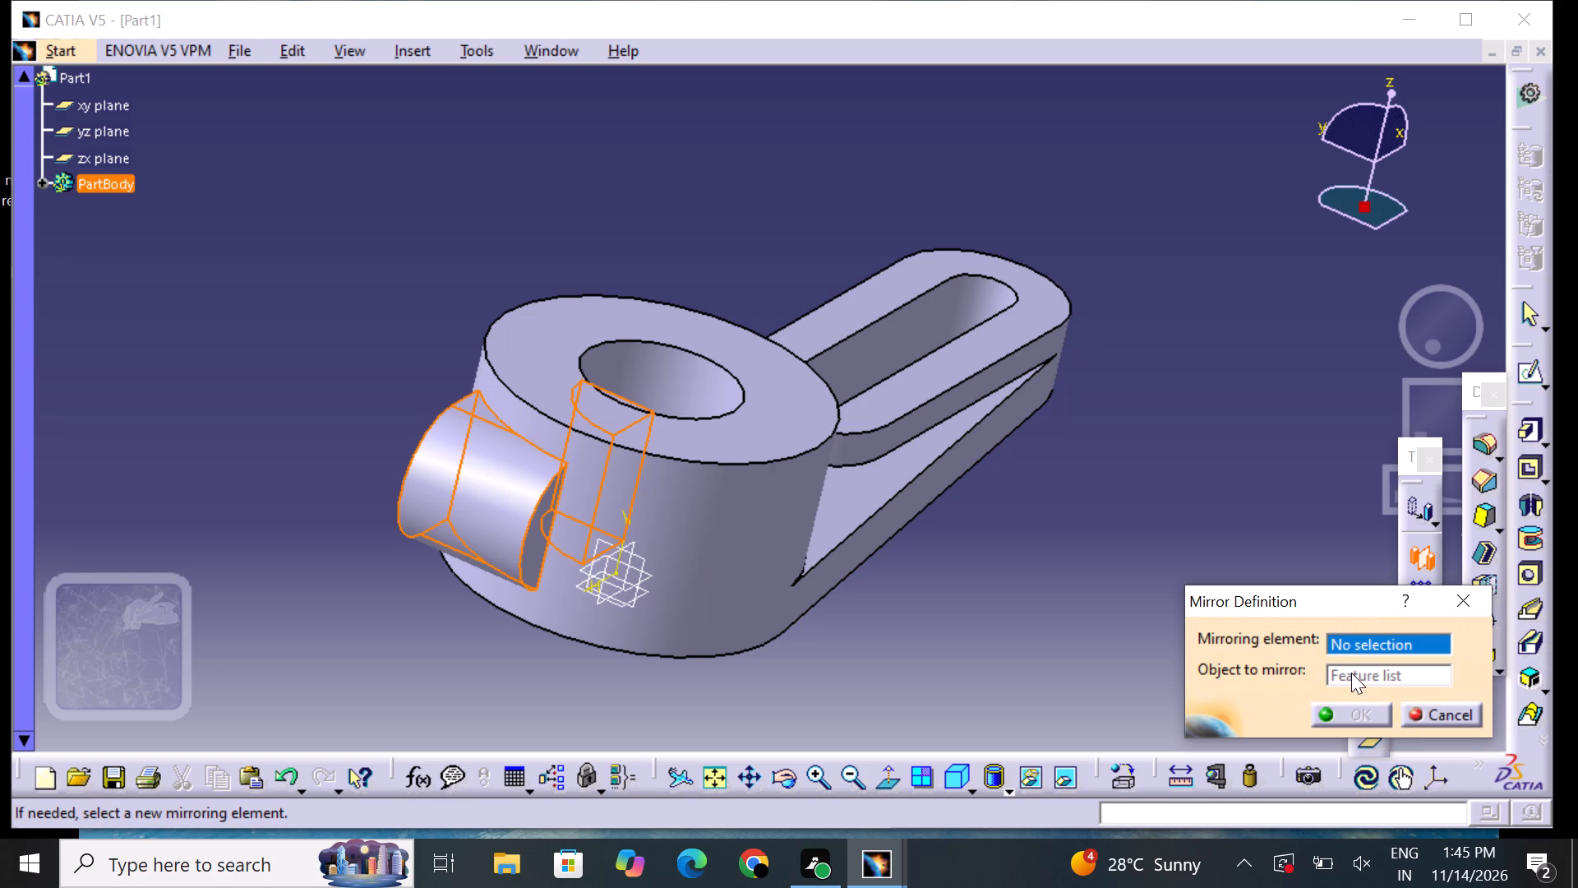
pyautogui.click(1351, 673)
pyautogui.click(1363, 638)
pyautogui.click(516, 513)
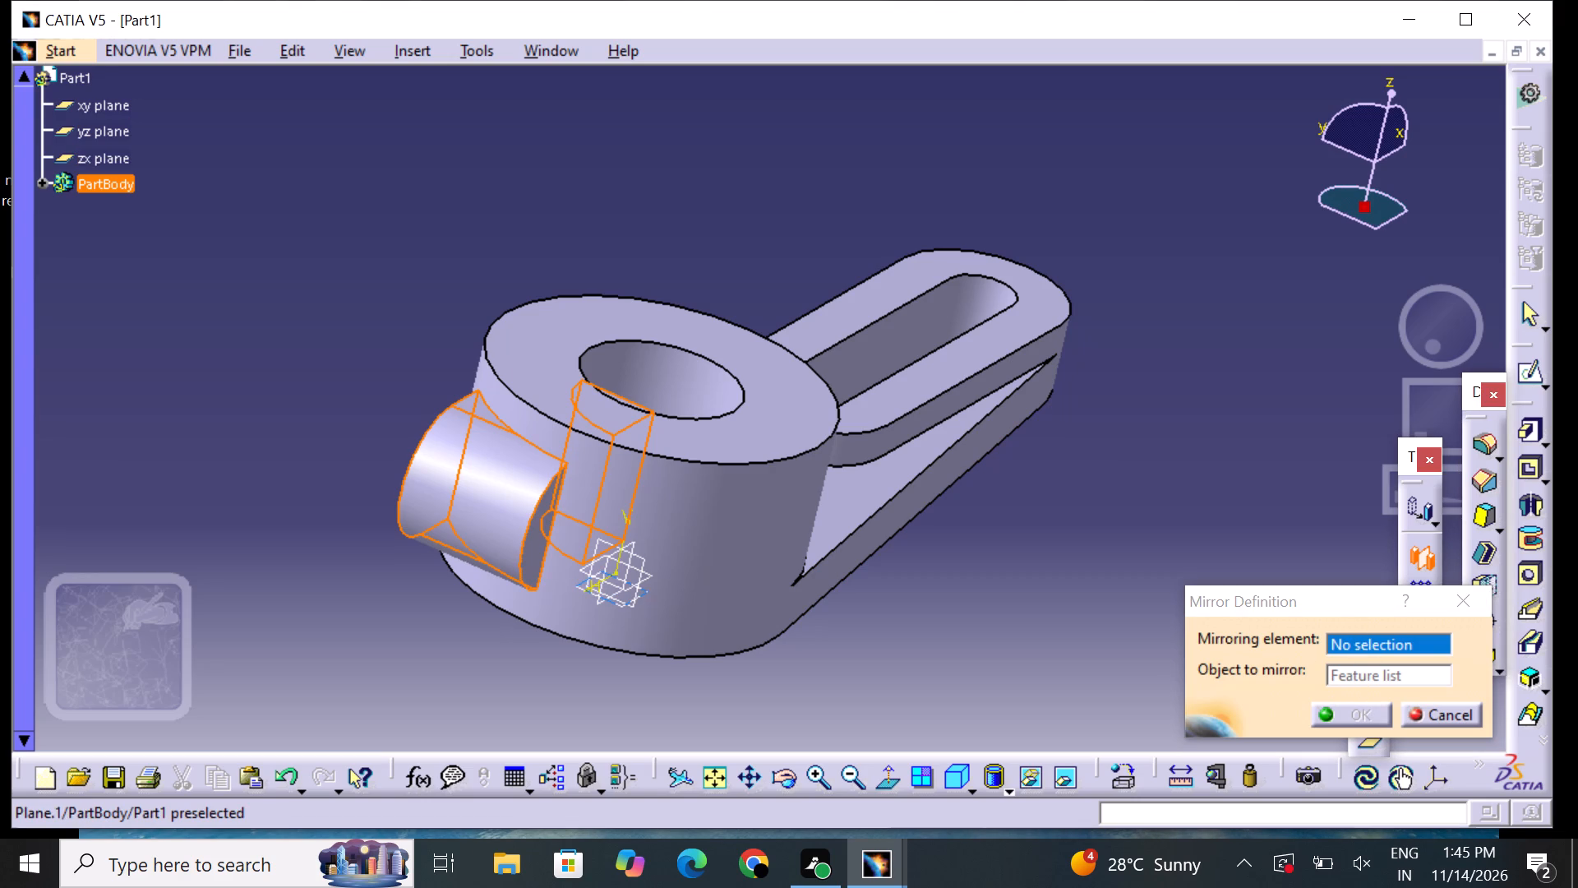
pyautogui.click(610, 560)
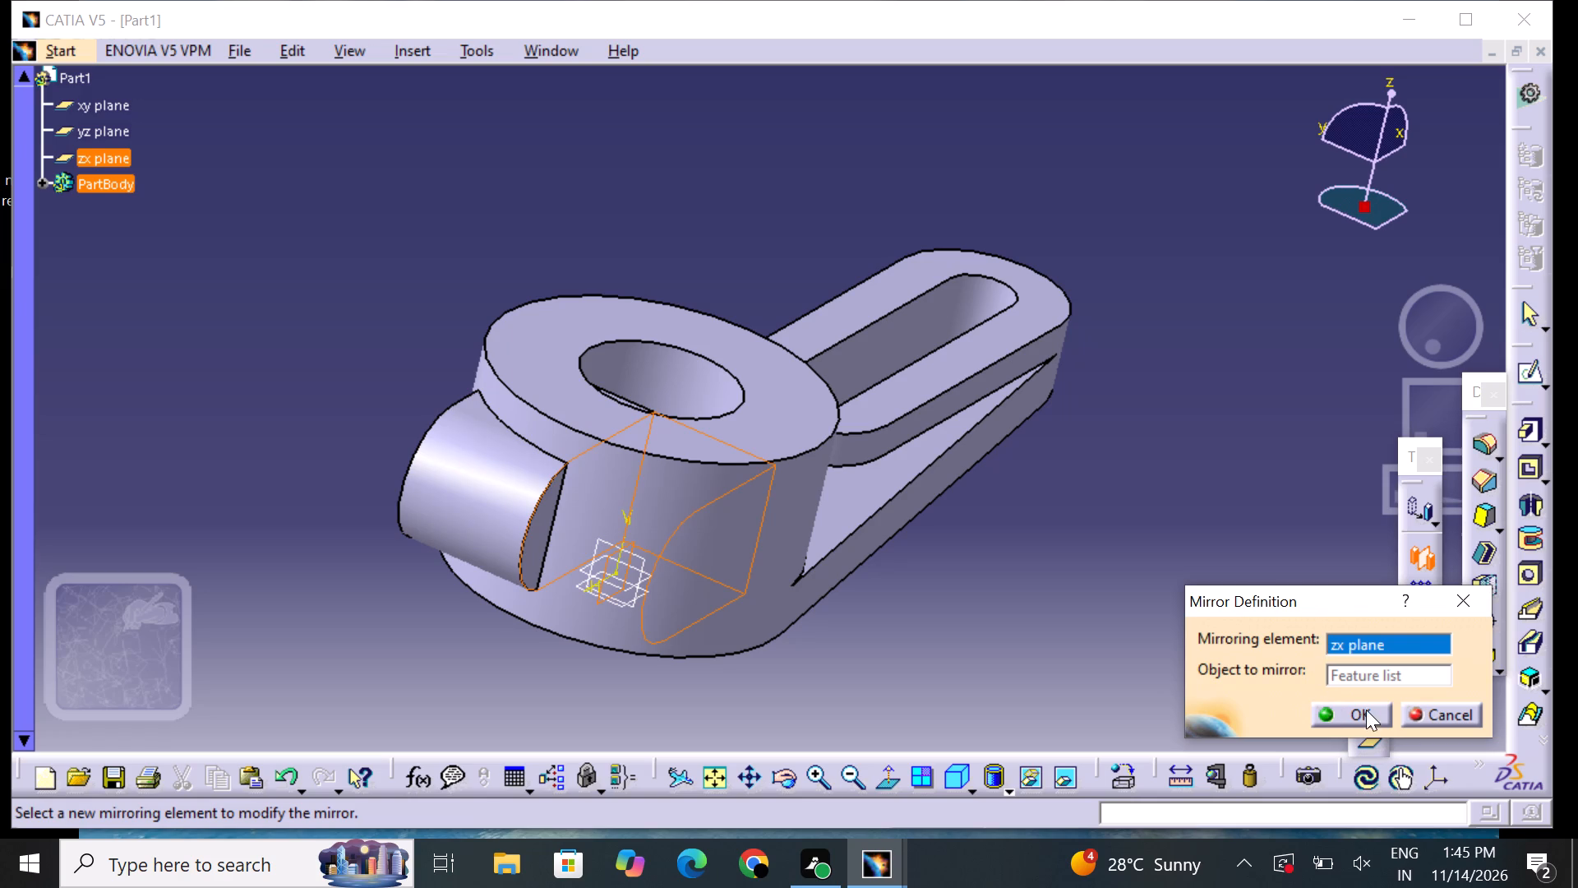
pyautogui.click(1366, 710)
pyautogui.click(1073, 621)
# Examine the mirrored lug and the ring's bore from above and from the sides.
pyautogui.moveTo(1073, 476); pyautogui.dragTo(778, 576, button='middle')
pyautogui.moveTo(1070, 475); pyautogui.dragTo(772, 520, button='right')
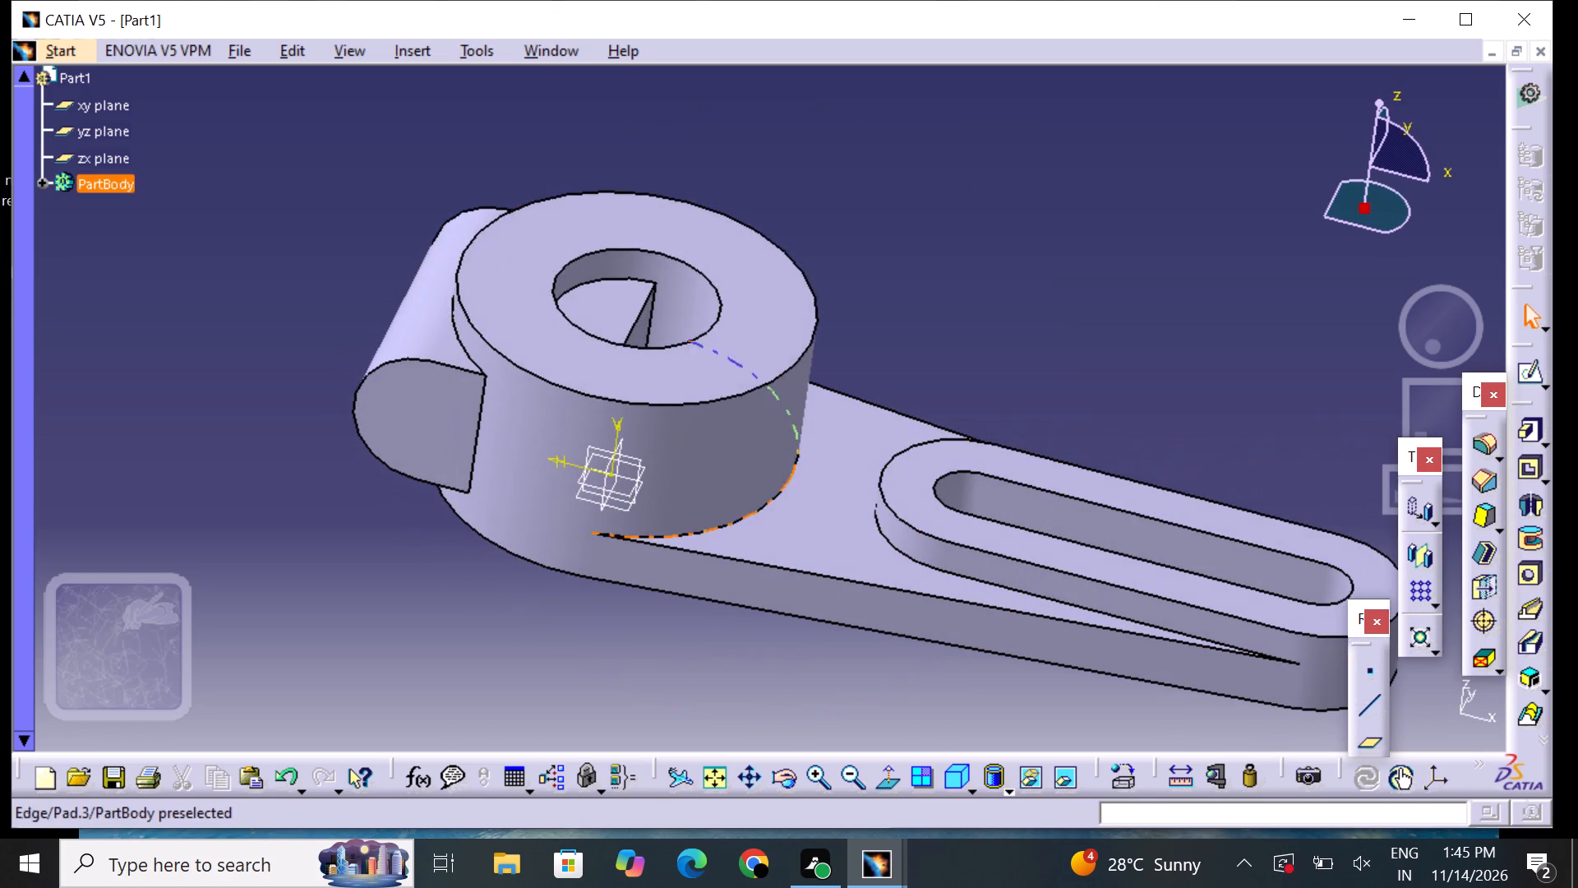
pyautogui.moveTo(654, 168); pyautogui.dragTo(607, 442, button='middle')
pyautogui.moveTo(659, 176); pyautogui.dragTo(607, 442, button='right')
pyautogui.scroll(1, 617, 375)
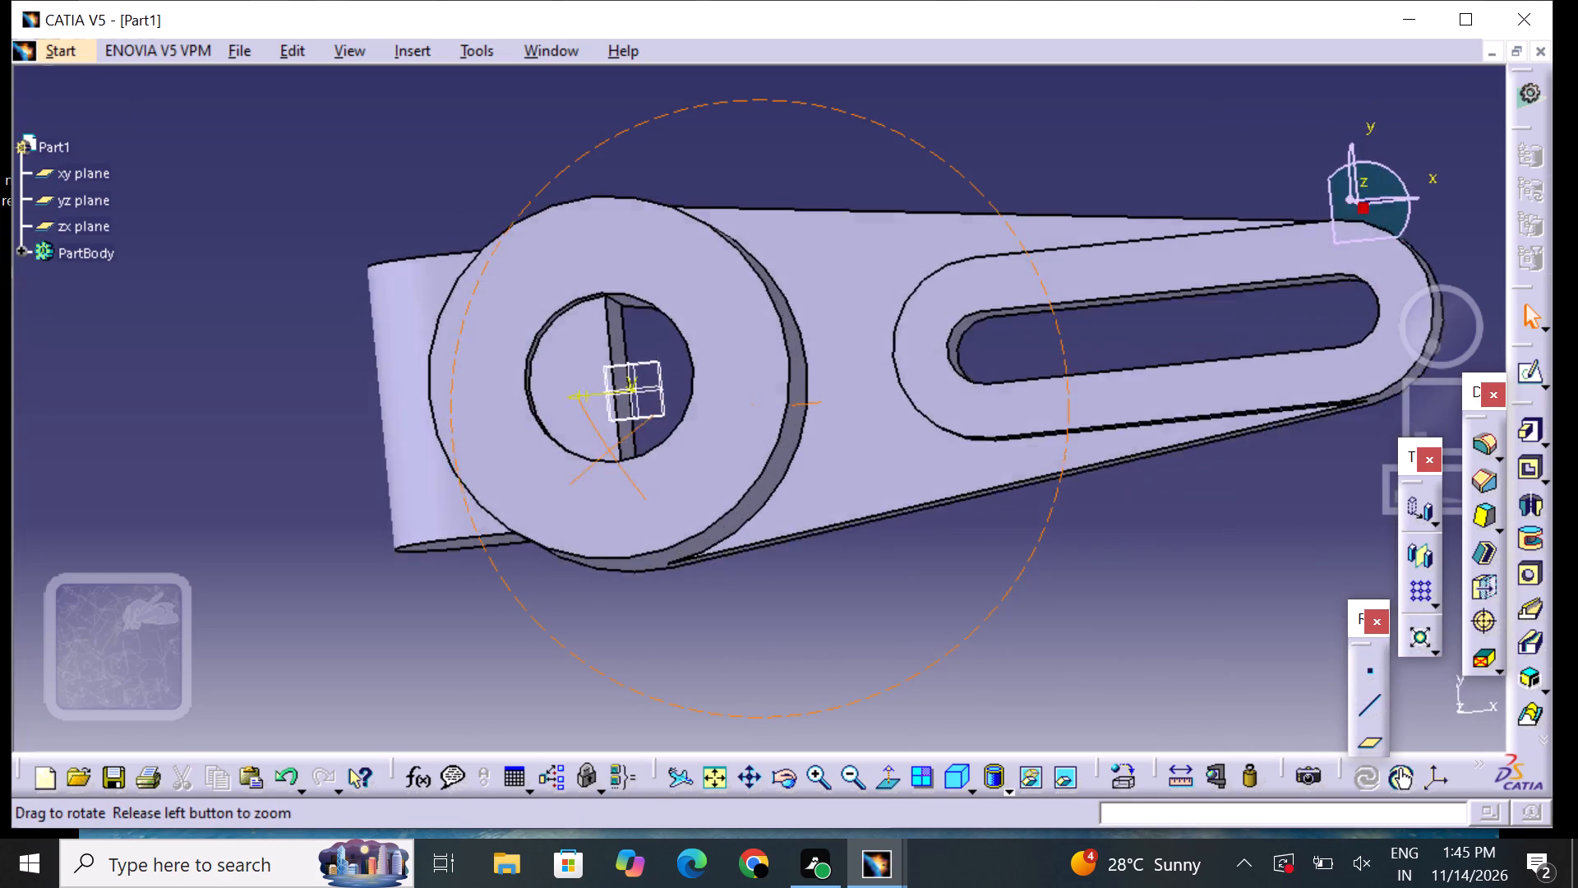
pyautogui.moveTo(607, 442); pyautogui.dragTo(653, 132, button='middle')
pyautogui.moveTo(607, 442); pyautogui.dragTo(681, 93, button='right')
pyautogui.moveTo(928, 278); pyautogui.dragTo(923, 228, button='middle')
pyautogui.moveTo(381, 384); pyautogui.dragTo(381, 386, button='middle')
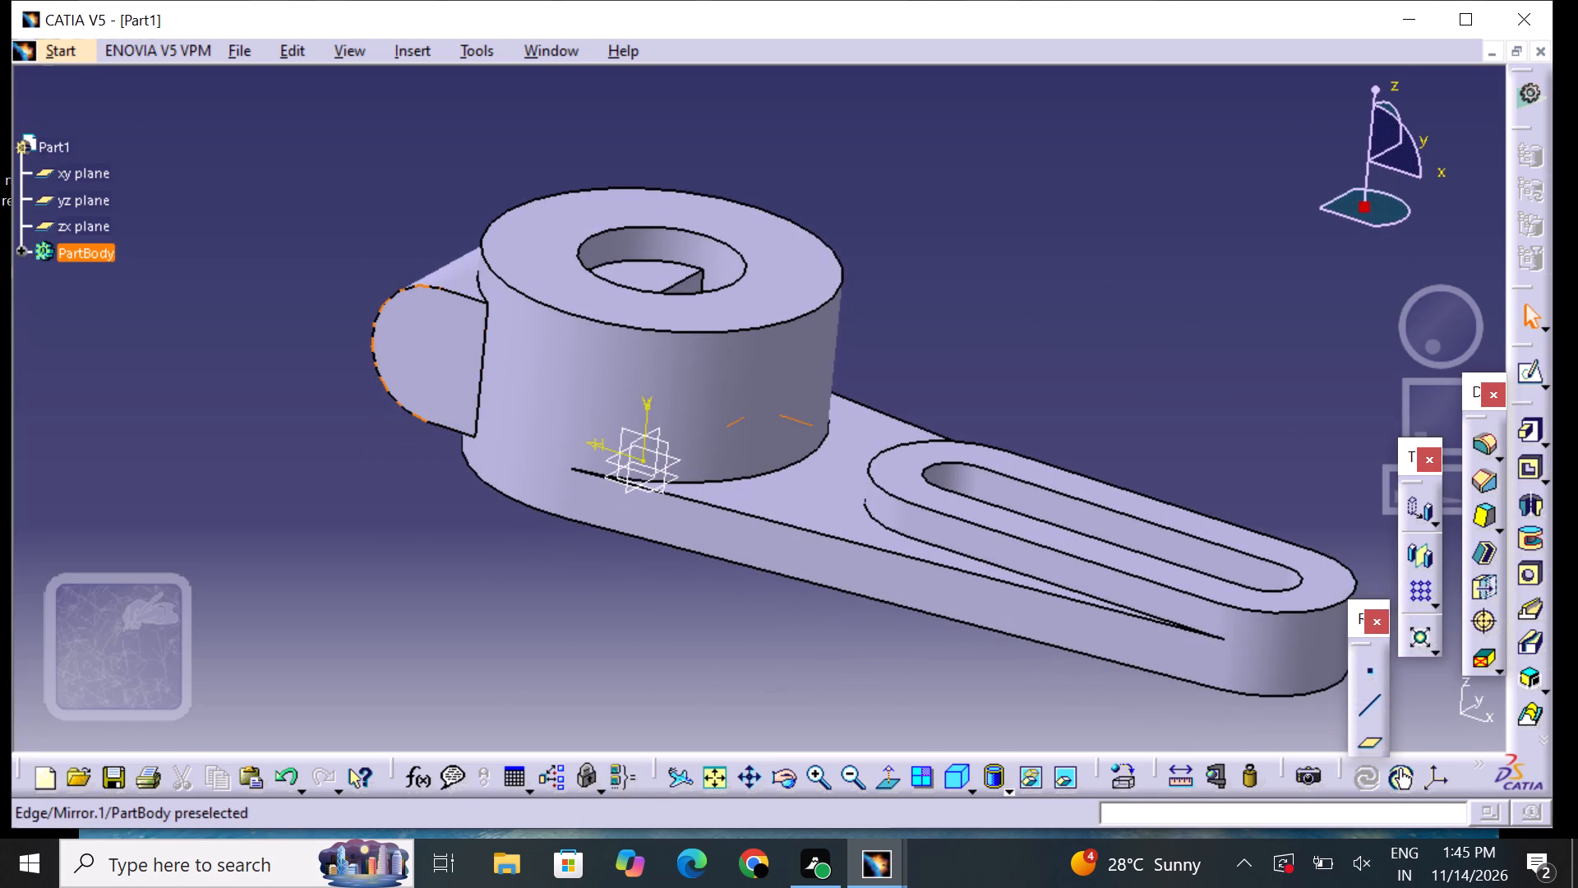
pyautogui.moveTo(381, 386); pyautogui.dragTo(578, 445, button='middle')
pyautogui.moveTo(381, 389); pyautogui.dragTo(579, 446, button='right')
pyautogui.click(849, 779)
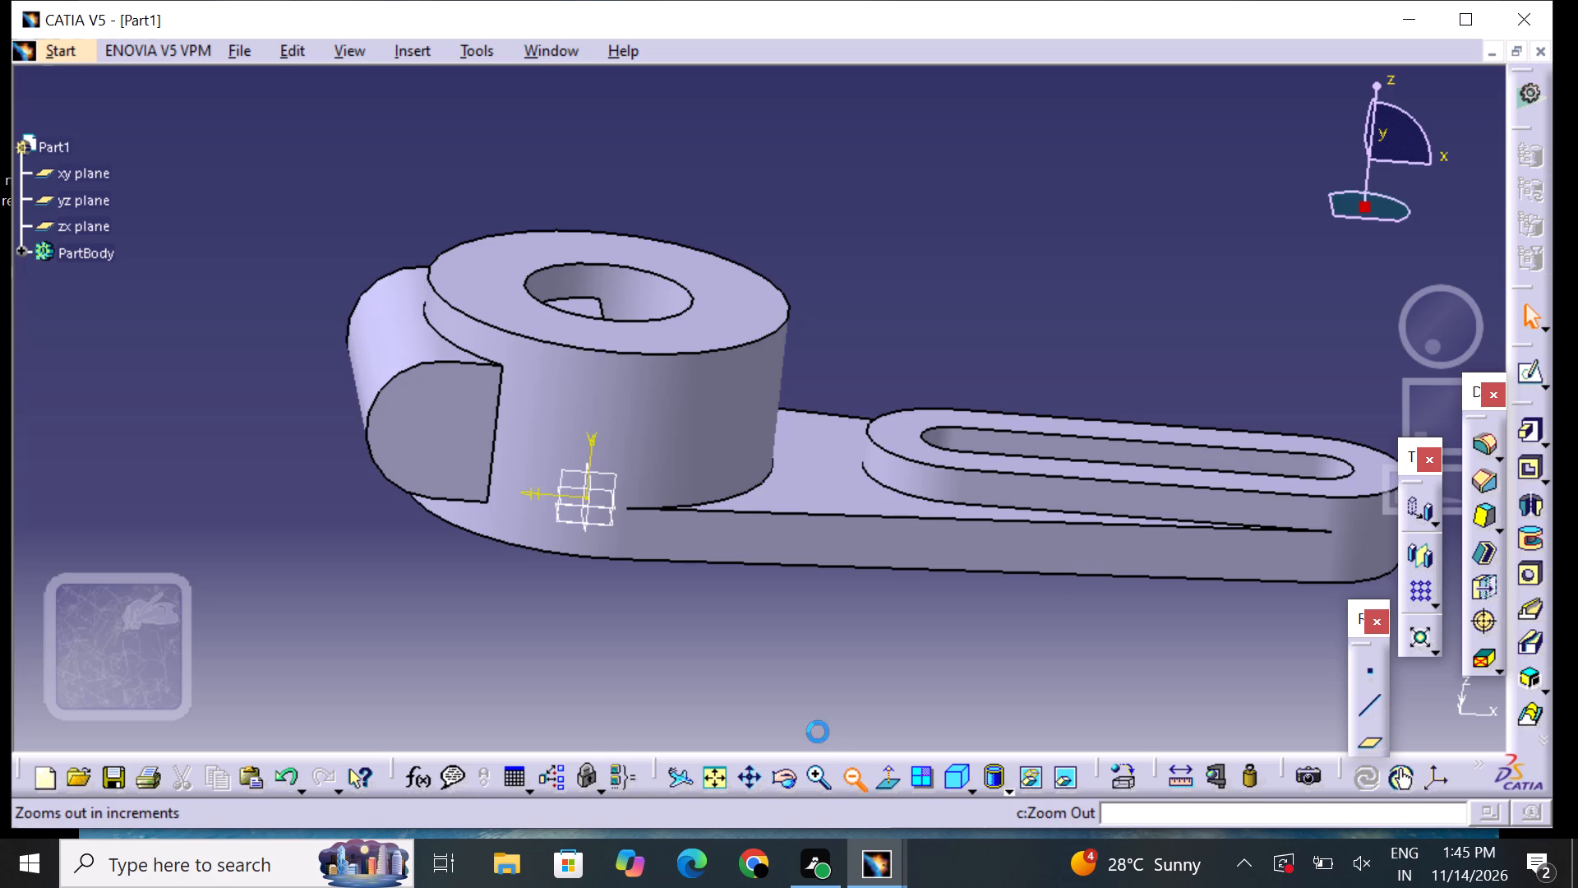
pyautogui.moveTo(750, 567); pyautogui.dragTo(628, 531, button='middle')
pyautogui.moveTo(1005, 296); pyautogui.dragTo(948, 392, button='middle')
pyautogui.moveTo(1007, 297); pyautogui.dragTo(948, 392, button='right')
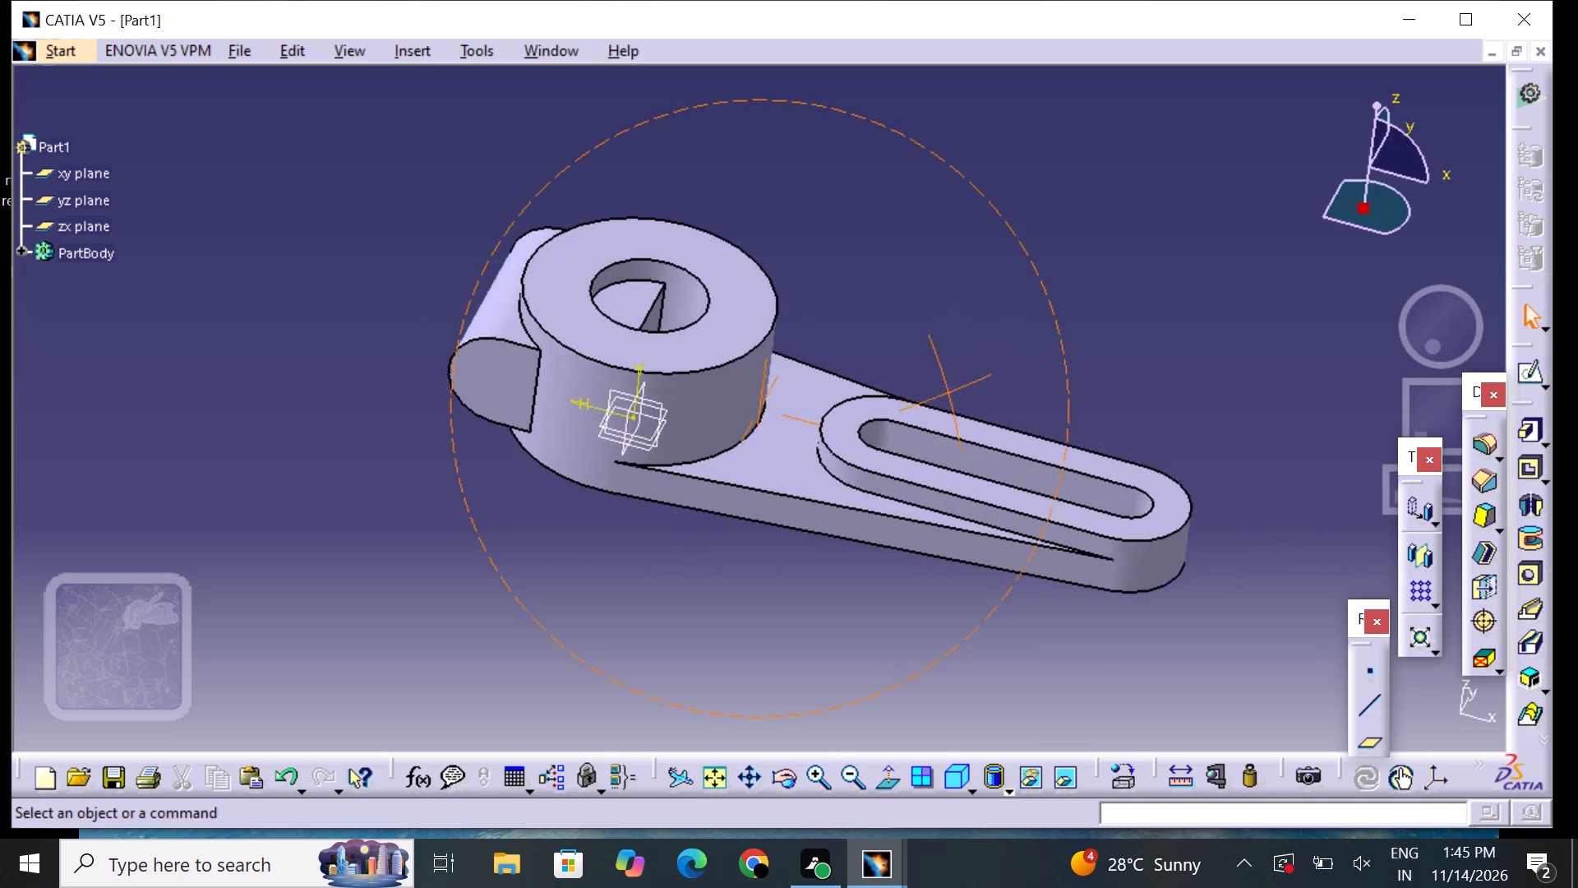
pyautogui.moveTo(948, 392); pyautogui.dragTo(939, 409, button='middle')
pyautogui.moveTo(948, 392); pyautogui.dragTo(939, 411, button='right')
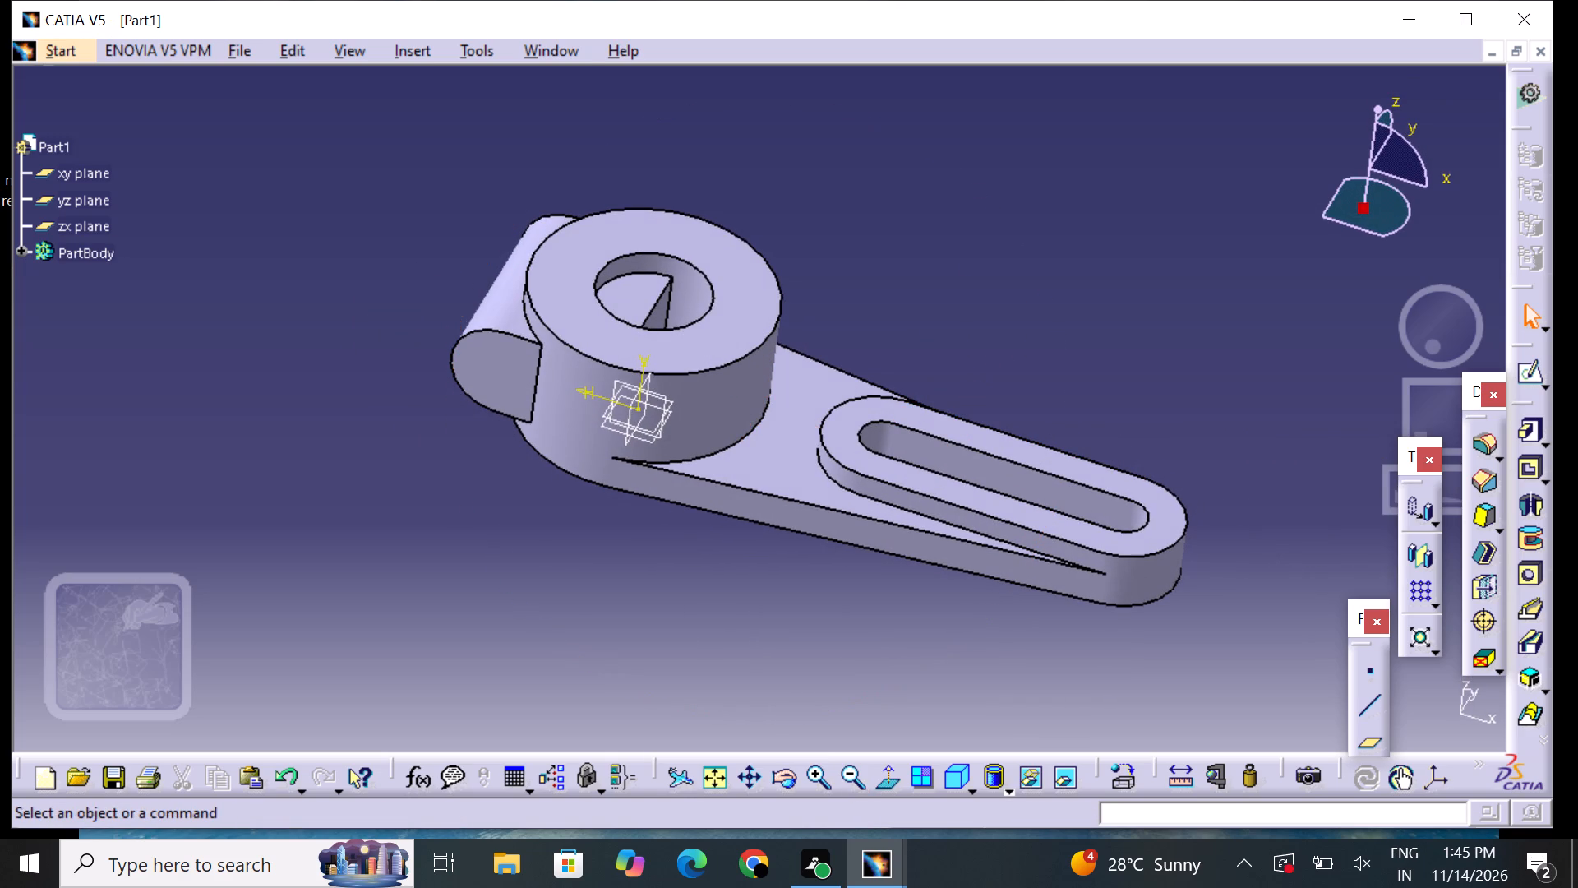
# Open a sketch on the ring's top face and project the circular bore edge onto it.
pyautogui.click(895, 241)
pyautogui.click(766, 283)
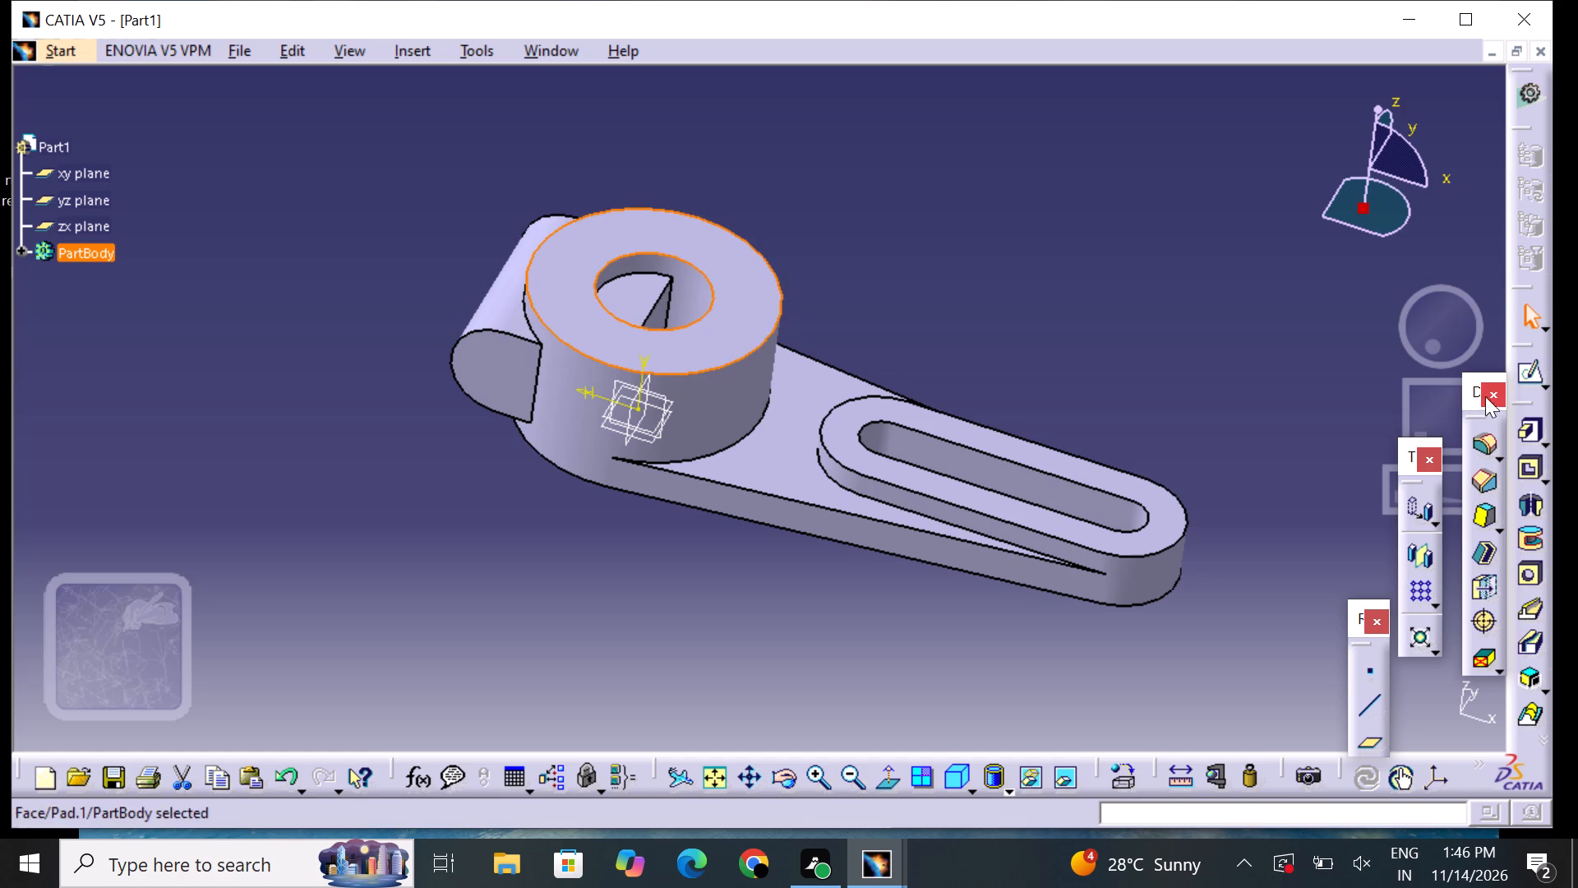
pyautogui.click(1521, 366)
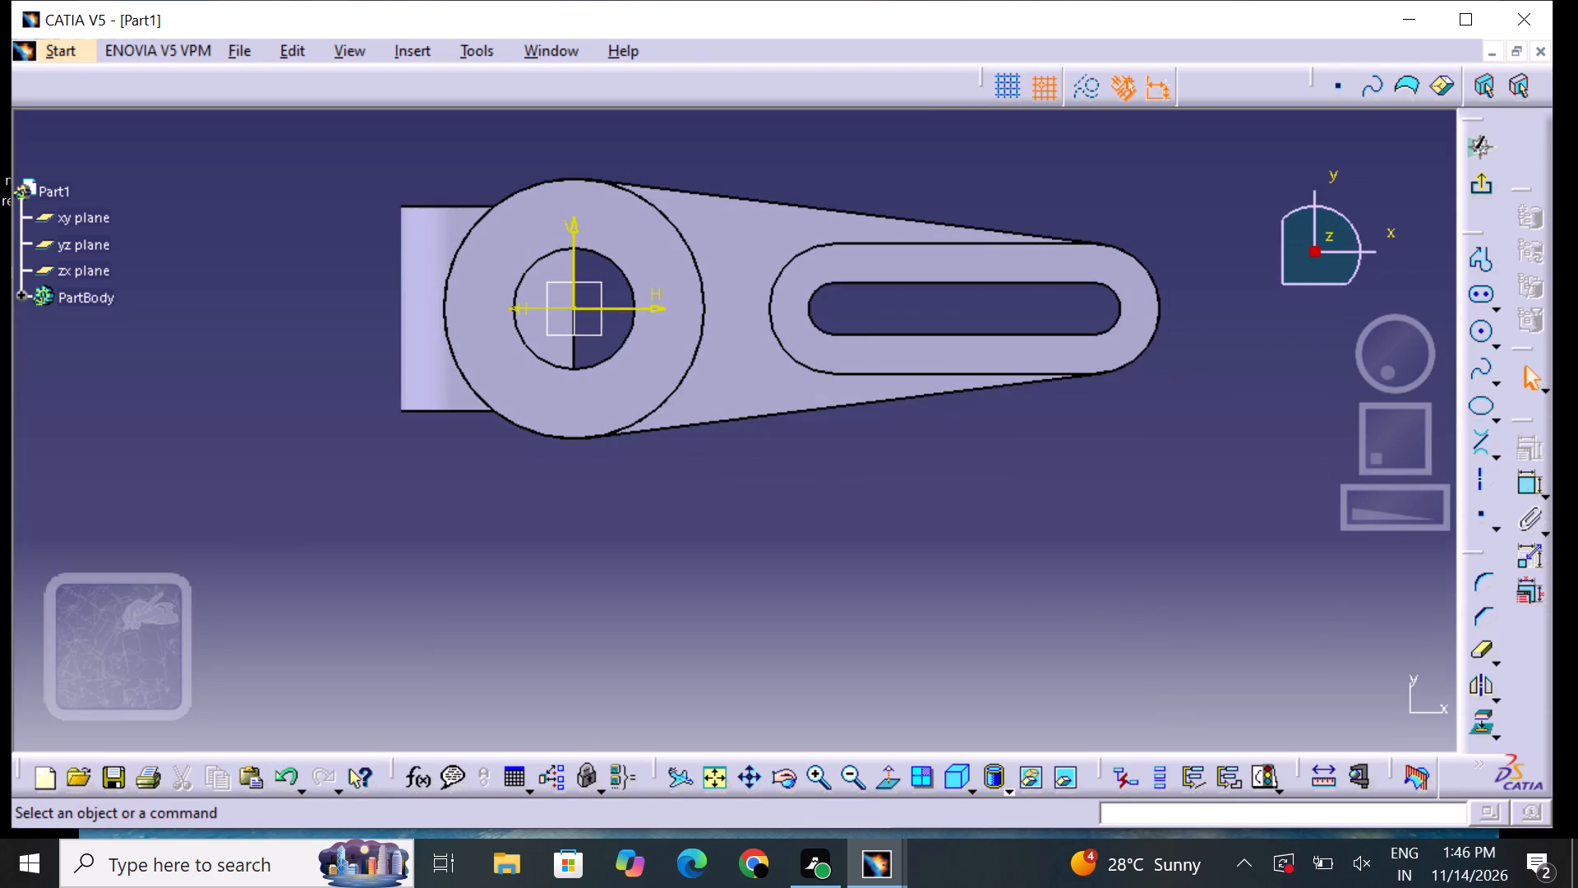
pyautogui.moveTo(909, 473); pyautogui.dragTo(859, 626, button='middle')
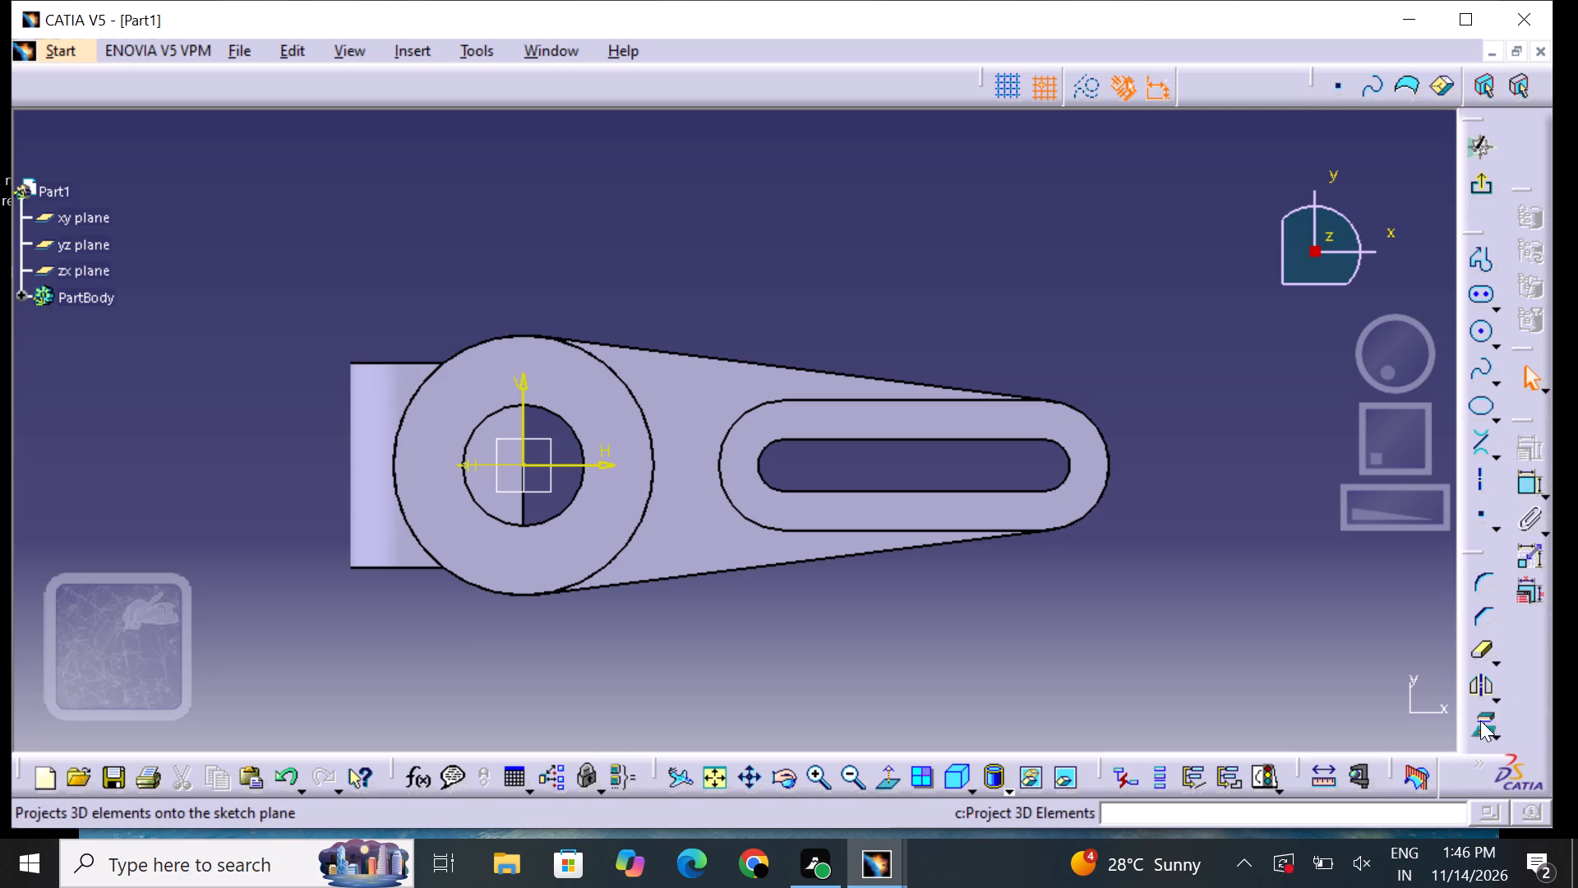
pyautogui.click(1480, 725)
pyautogui.click(567, 511)
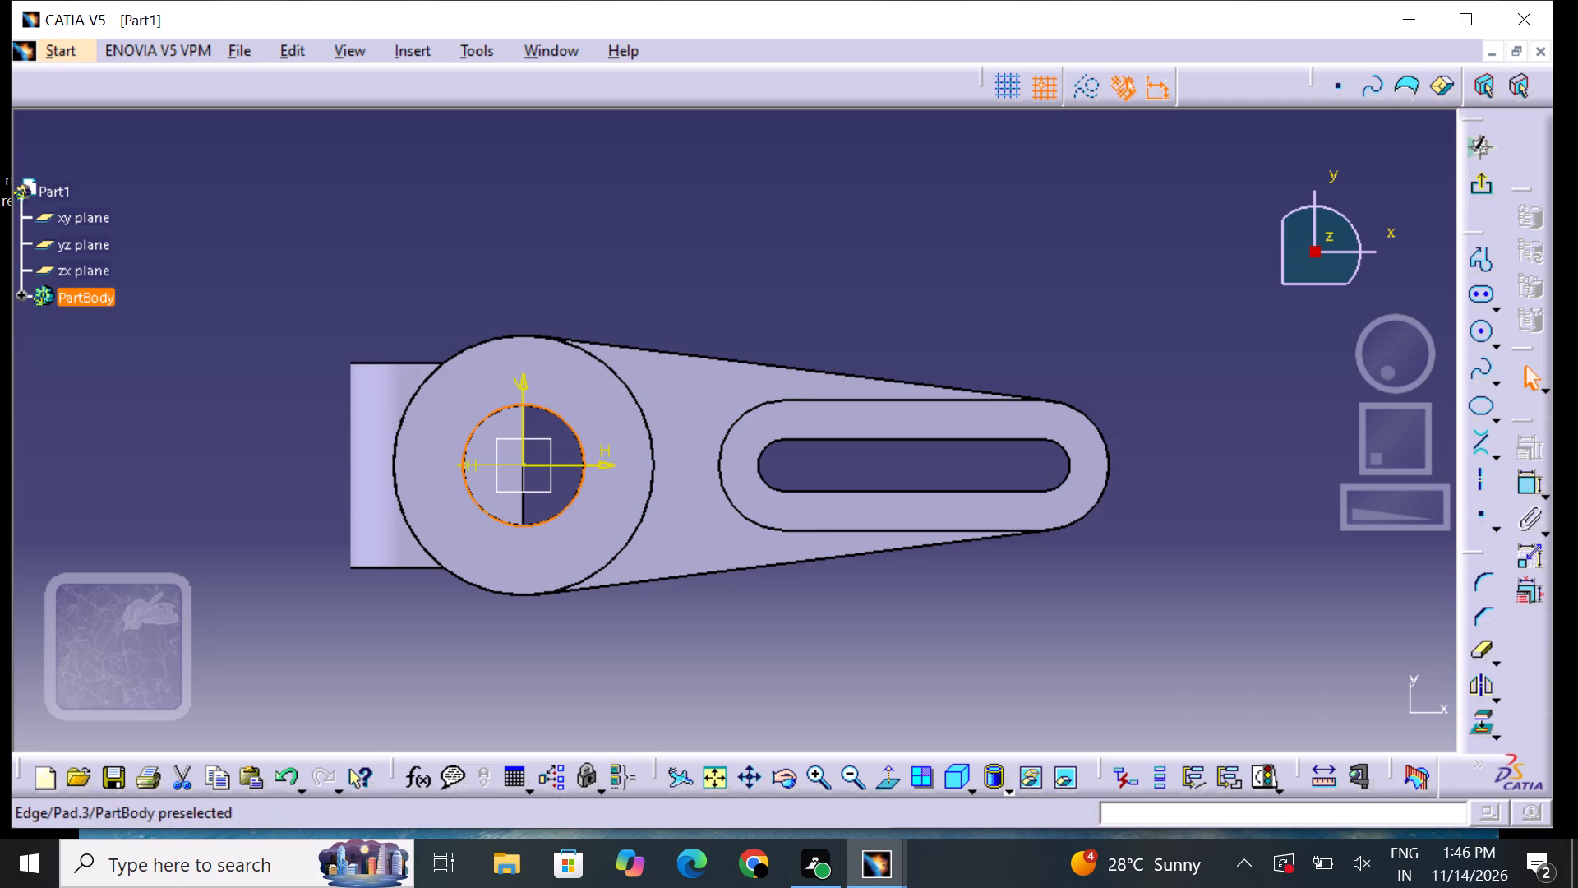
pyautogui.click(746, 661)
# Sketch a three-line open profile from the origin: 50 mm along negative H, 10 mm down, and back to the vertical axis.
pyautogui.click(1471, 250)
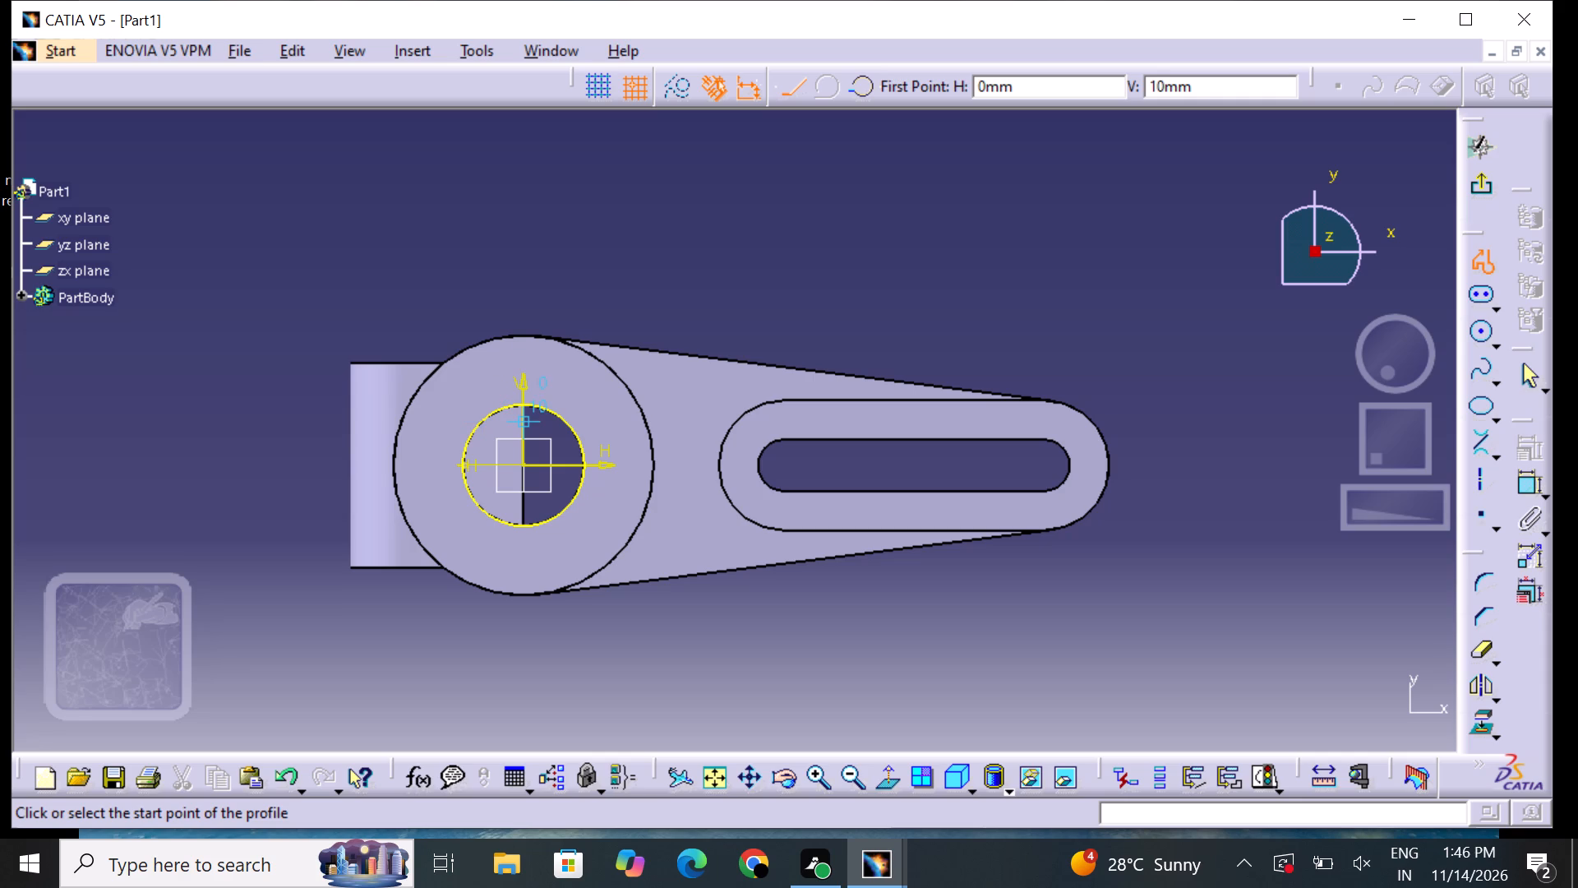
pyautogui.tripleClick(819, 775)
pyautogui.click(819, 775)
pyautogui.moveTo(684, 574); pyautogui.dragTo(800, 462, button='middle')
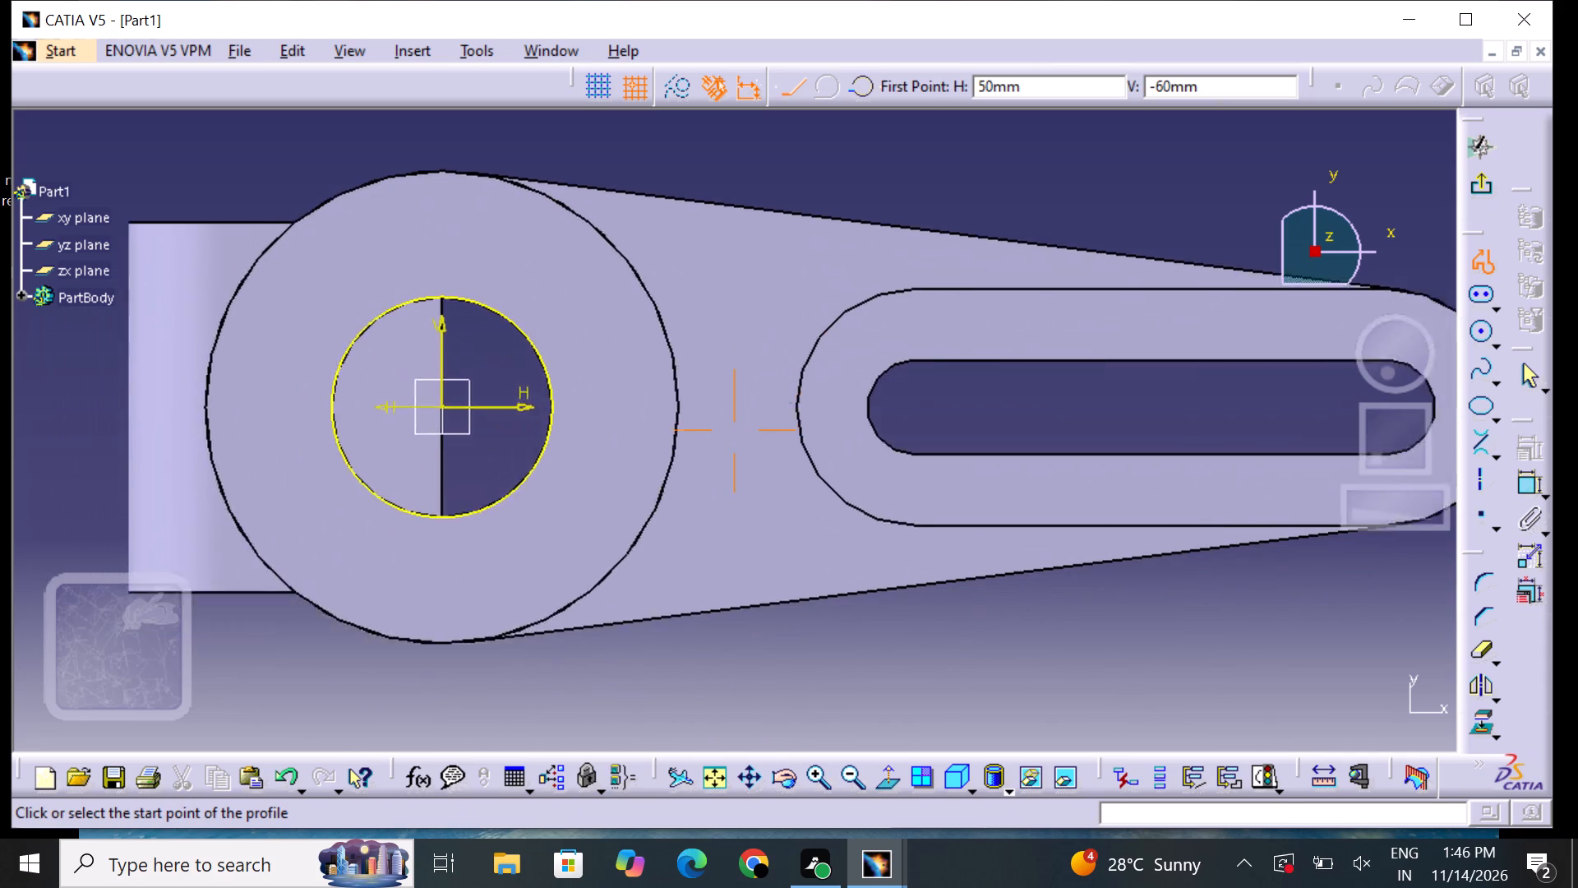
pyautogui.moveTo(800, 462); pyautogui.dragTo(815, 437, button='middle')
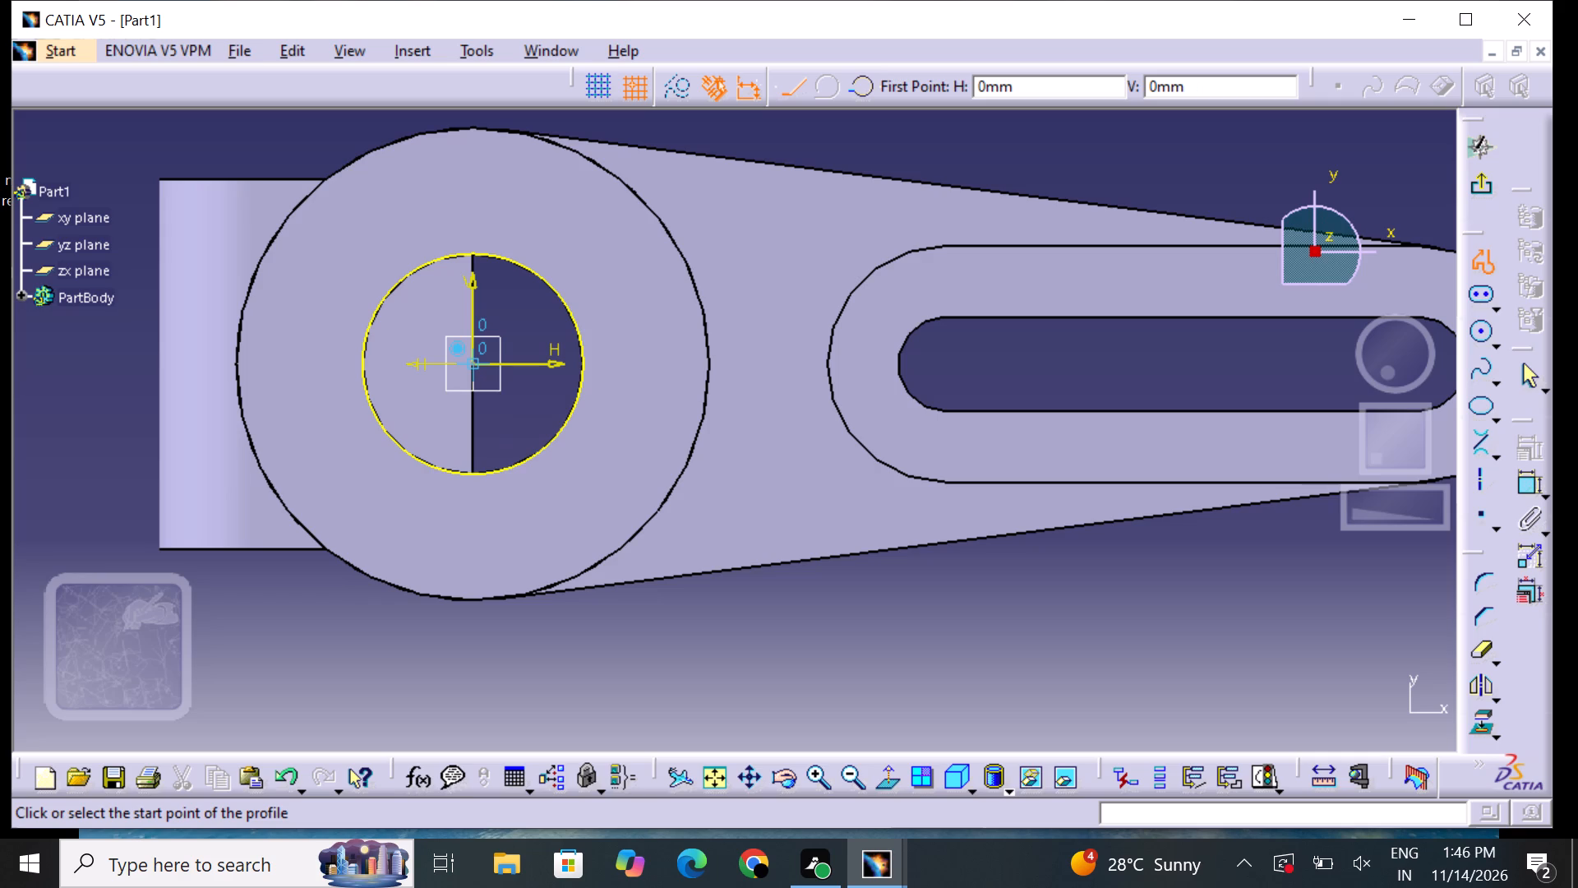
pyautogui.click(442, 331)
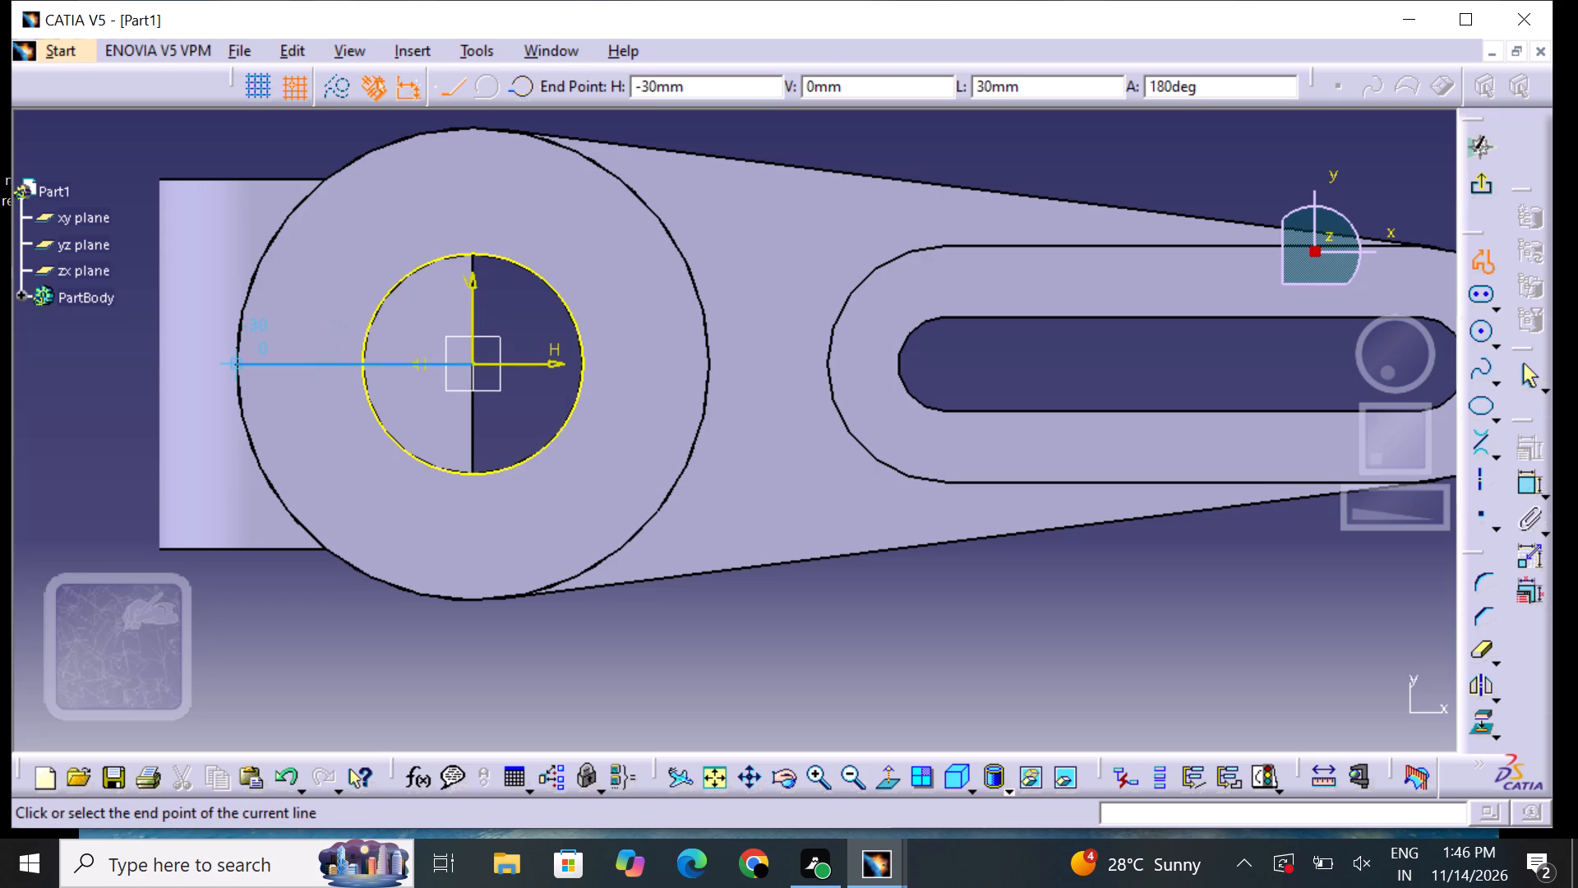
pyautogui.click(122, 382)
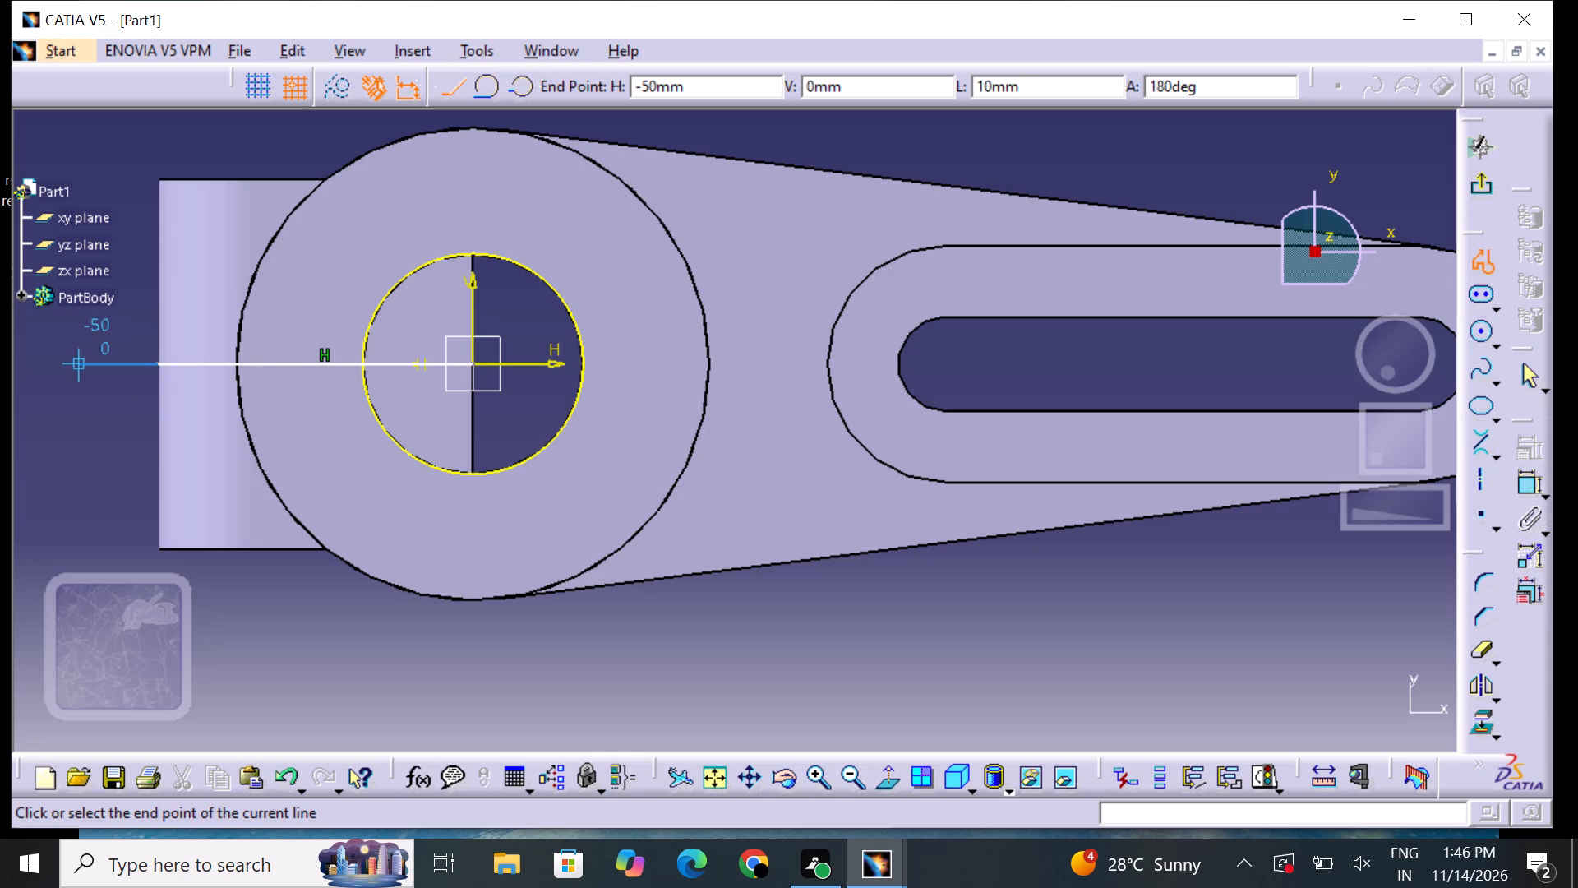
pyautogui.hotkey('ctrl', 'z')
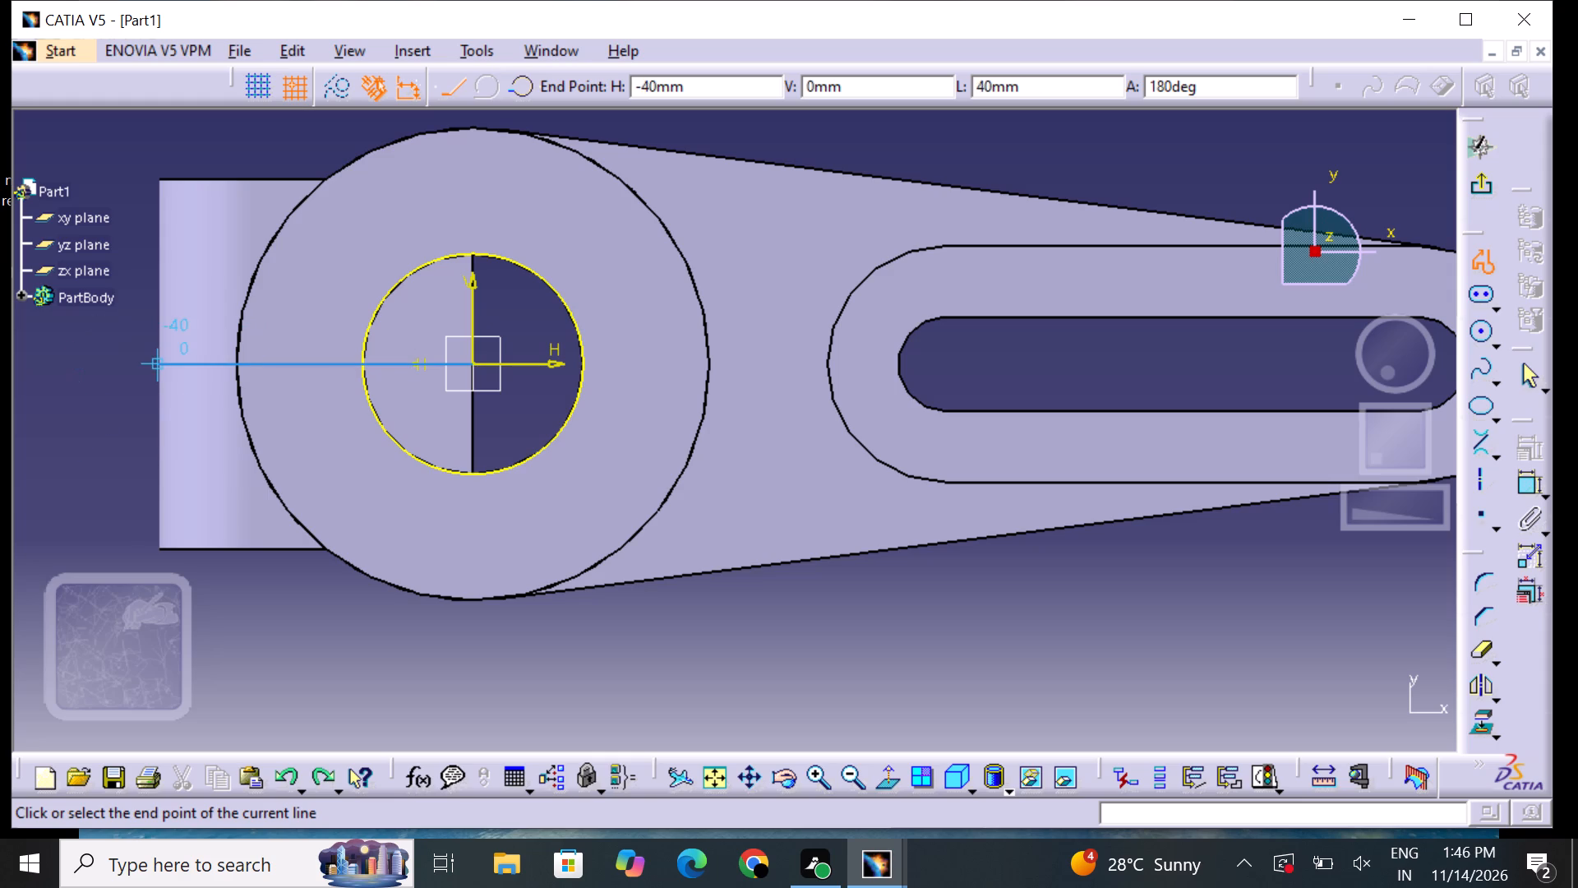
pyautogui.click(99, 397)
pyautogui.click(101, 427)
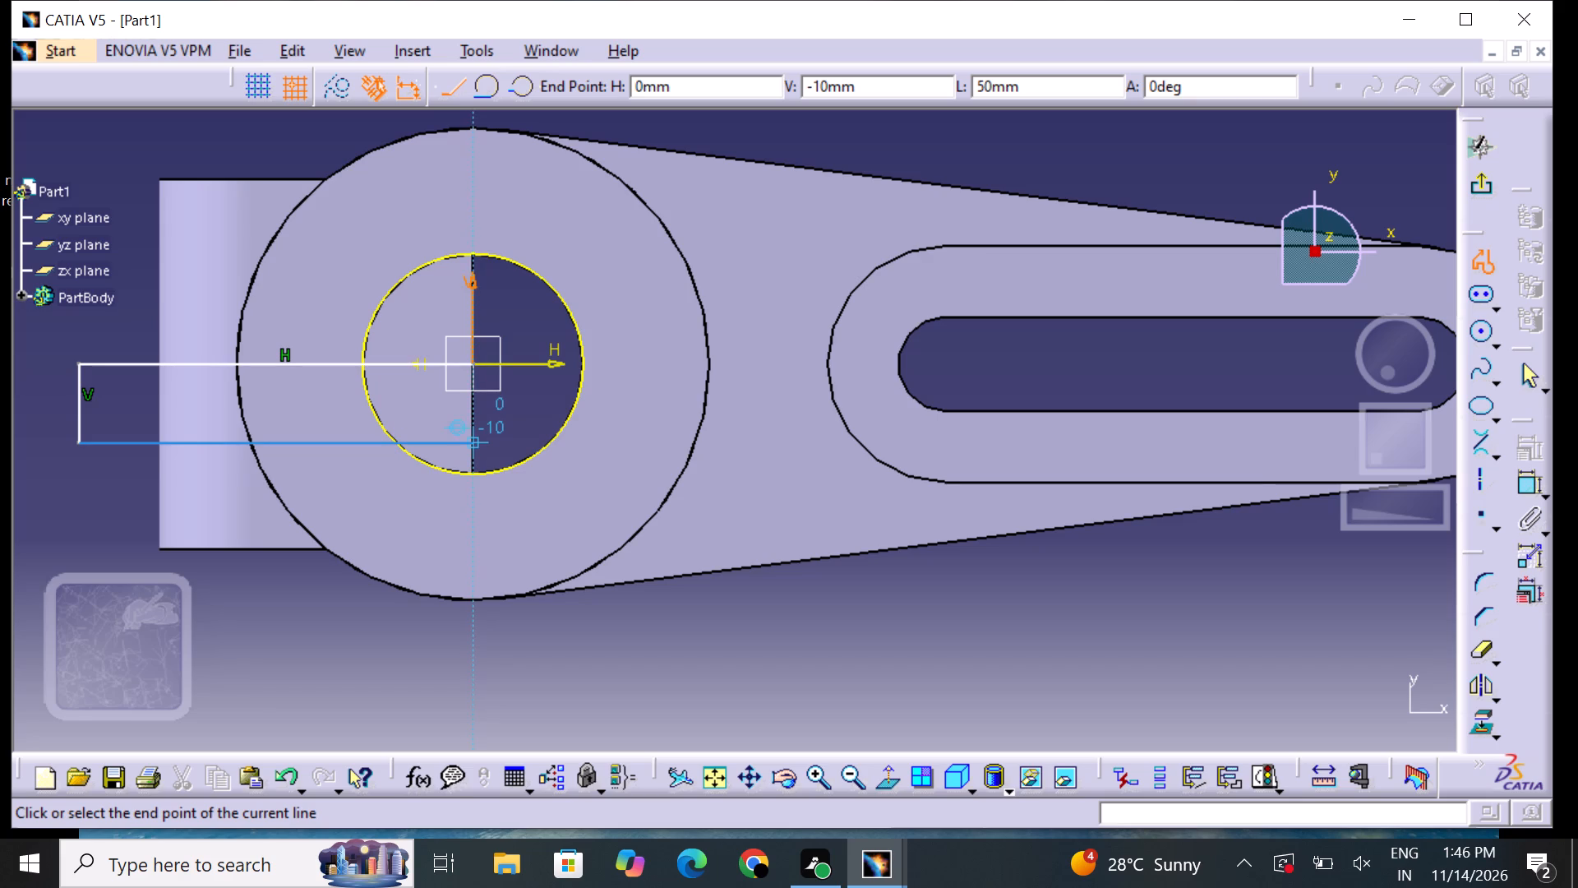
pyautogui.click(485, 431)
pyautogui.press('Escape')
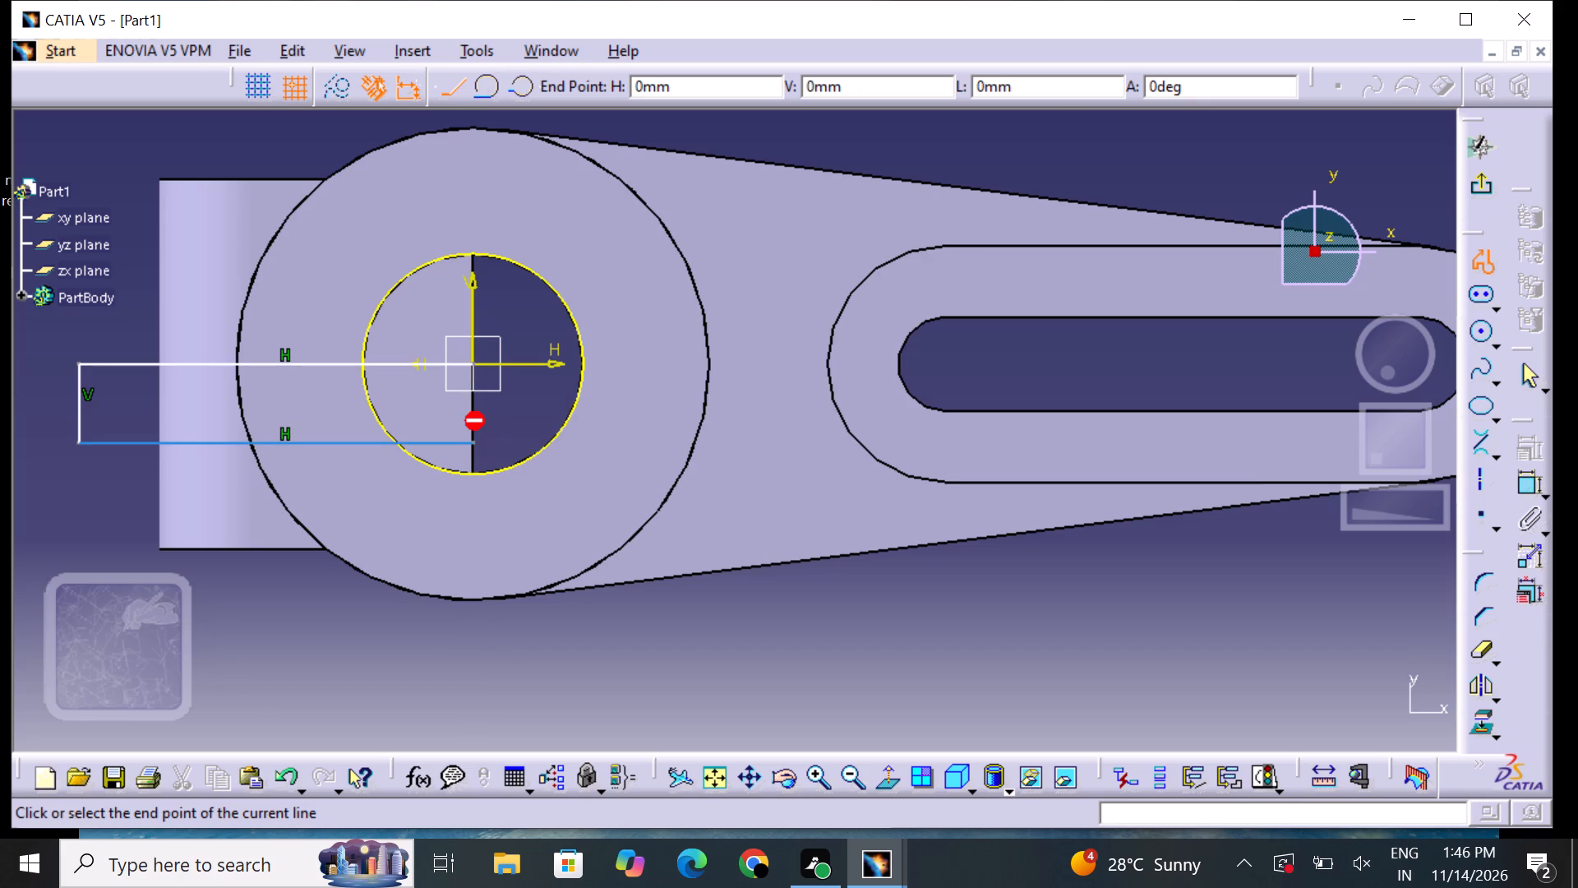
pyautogui.press('Escape')
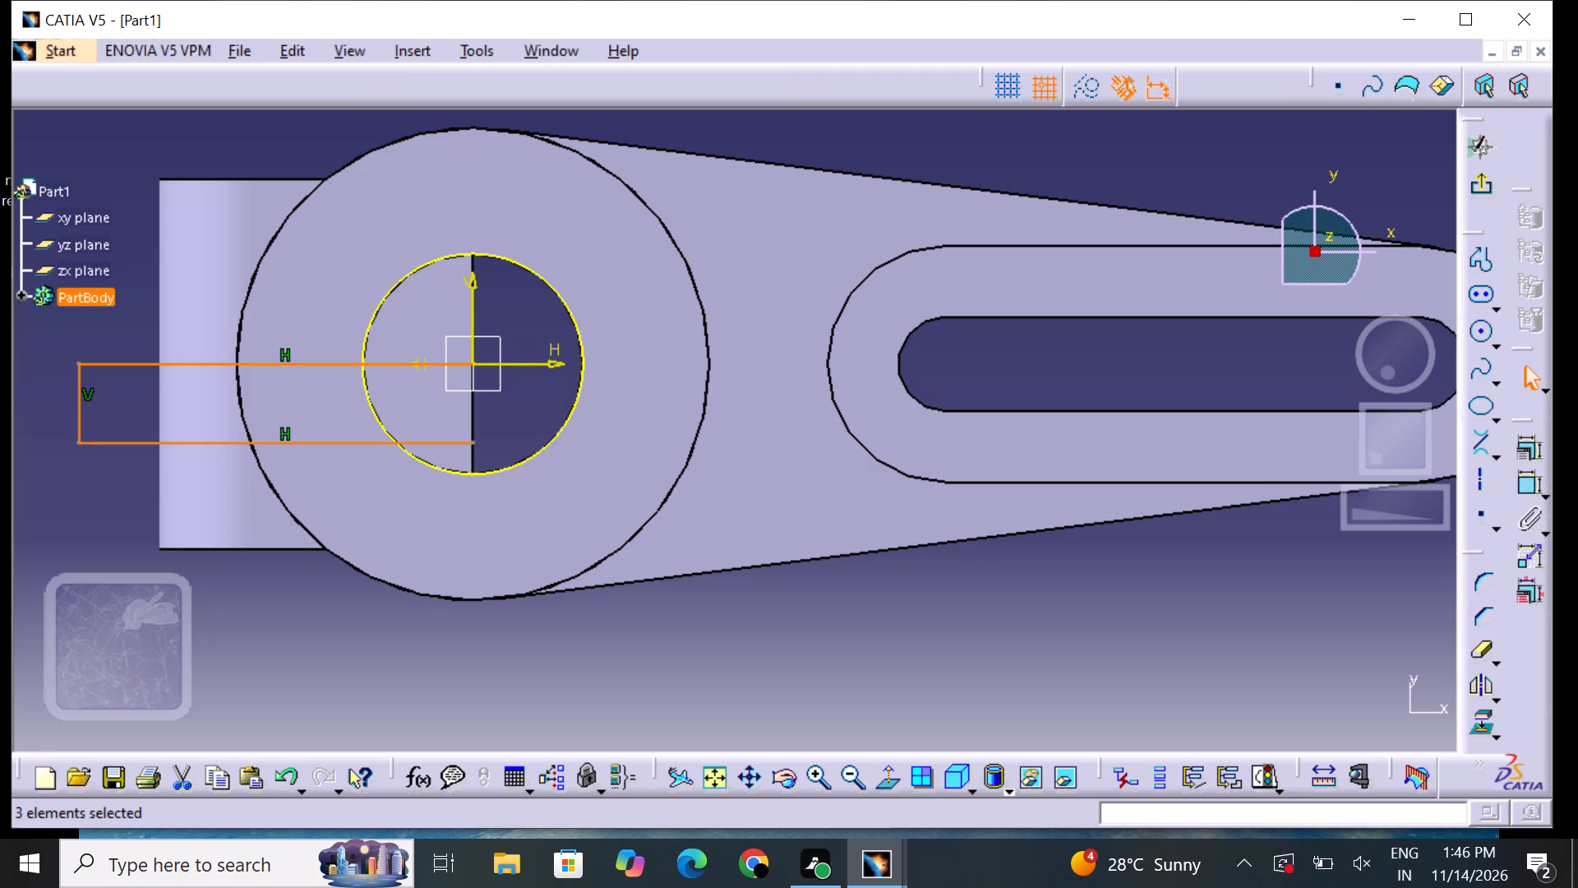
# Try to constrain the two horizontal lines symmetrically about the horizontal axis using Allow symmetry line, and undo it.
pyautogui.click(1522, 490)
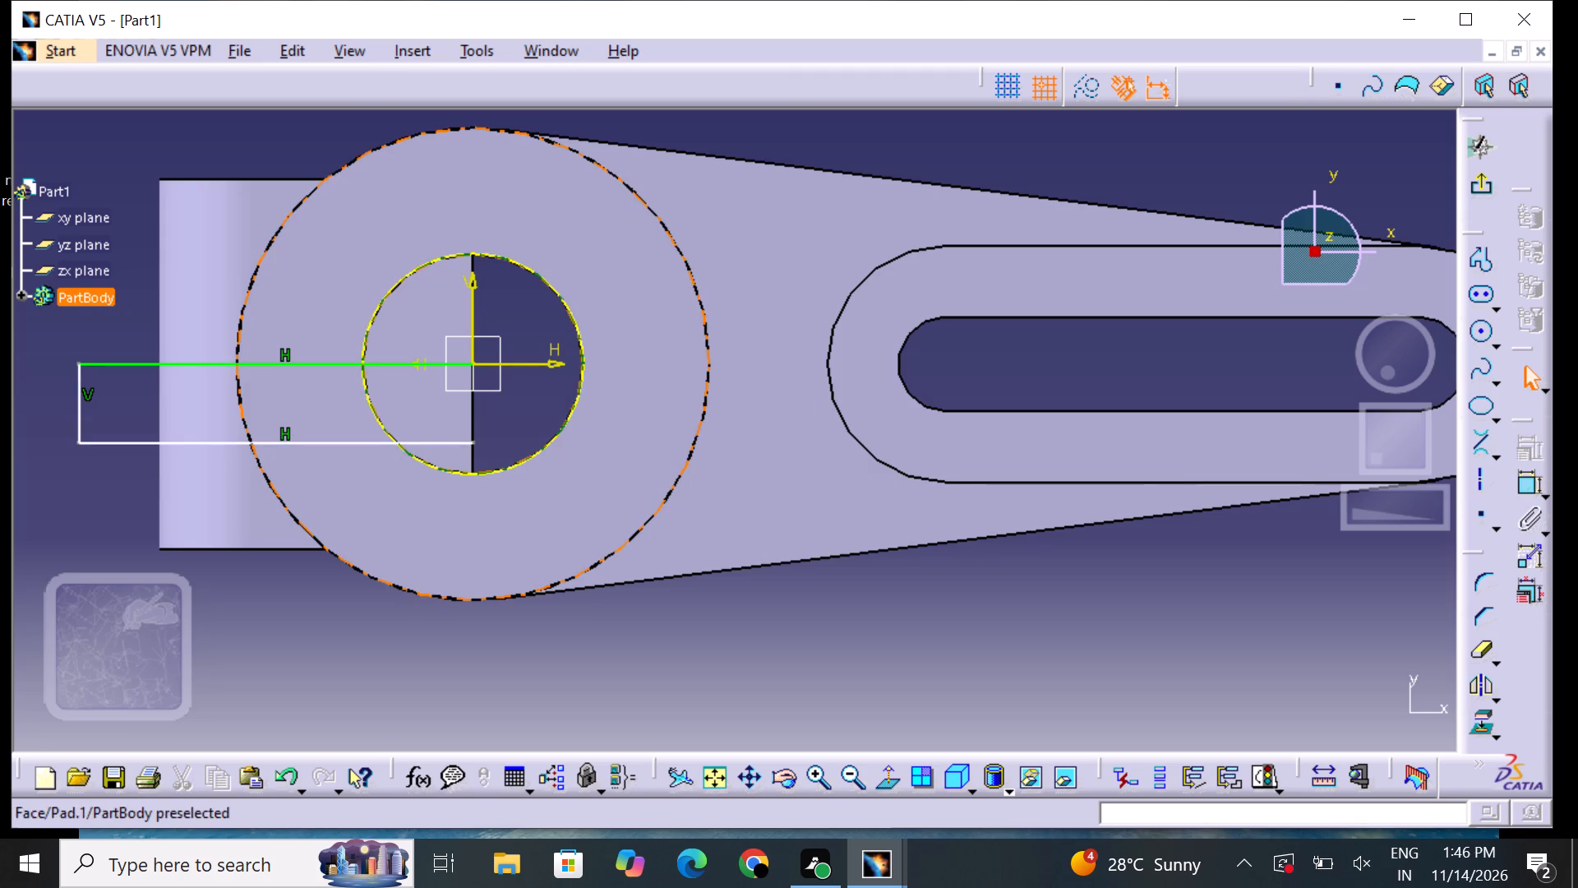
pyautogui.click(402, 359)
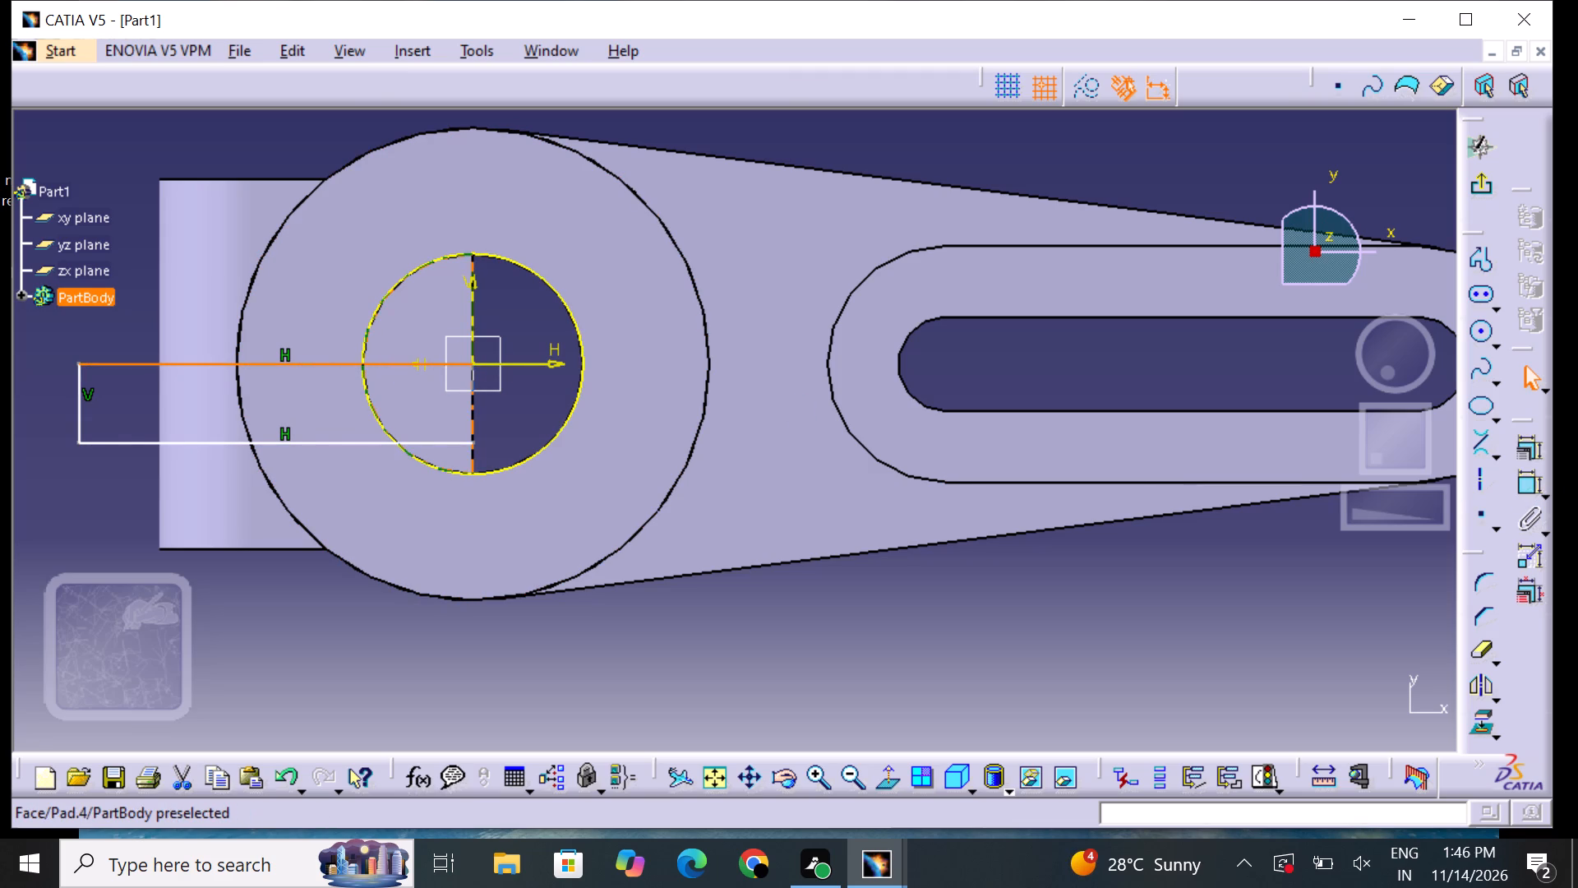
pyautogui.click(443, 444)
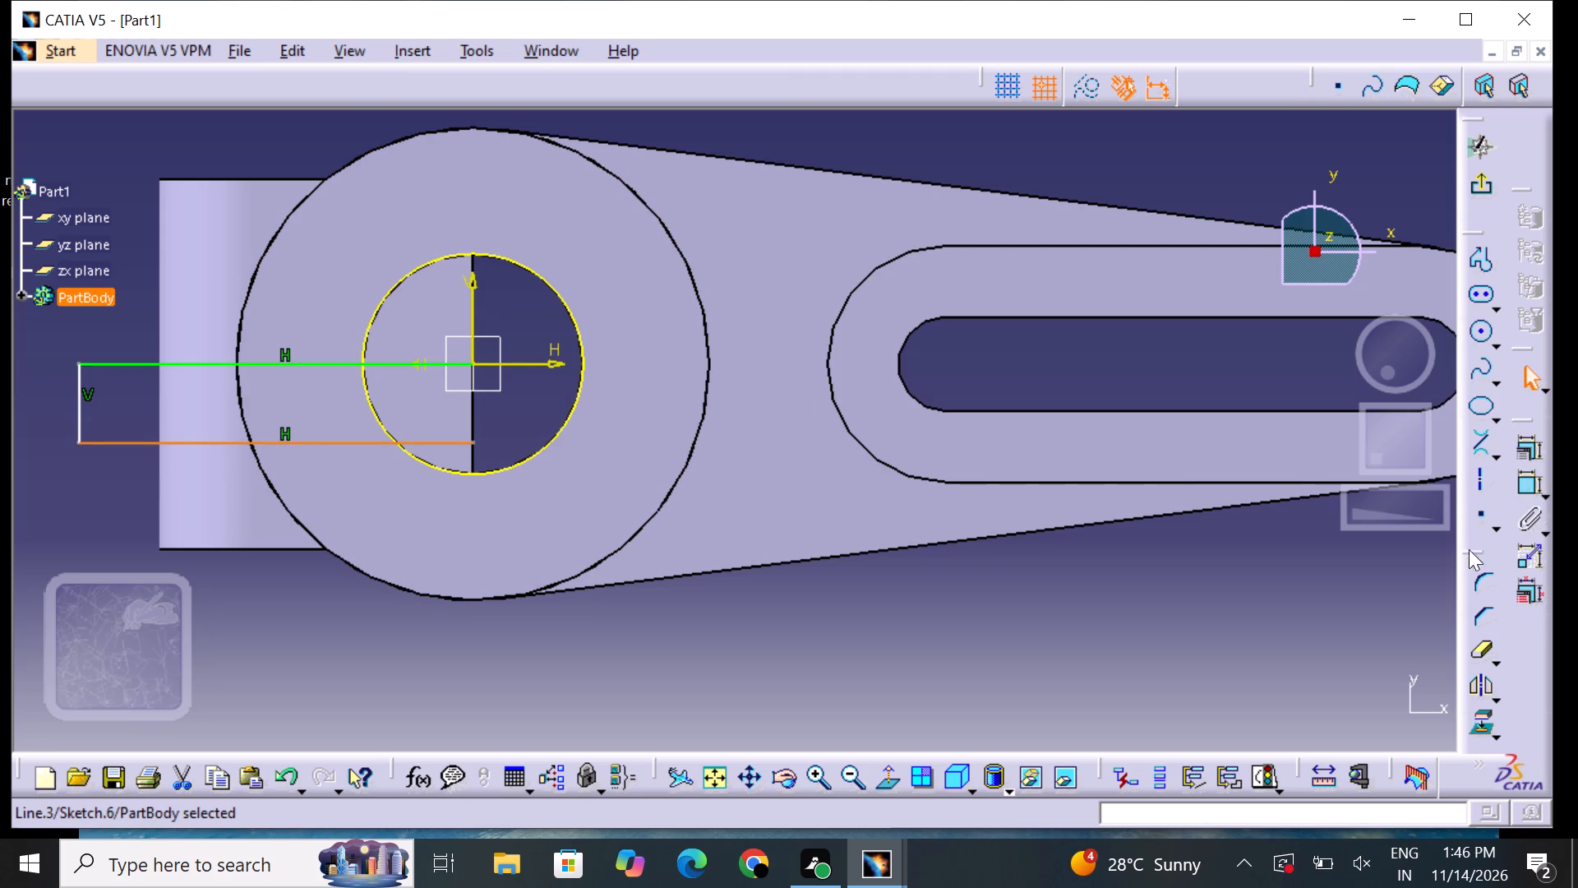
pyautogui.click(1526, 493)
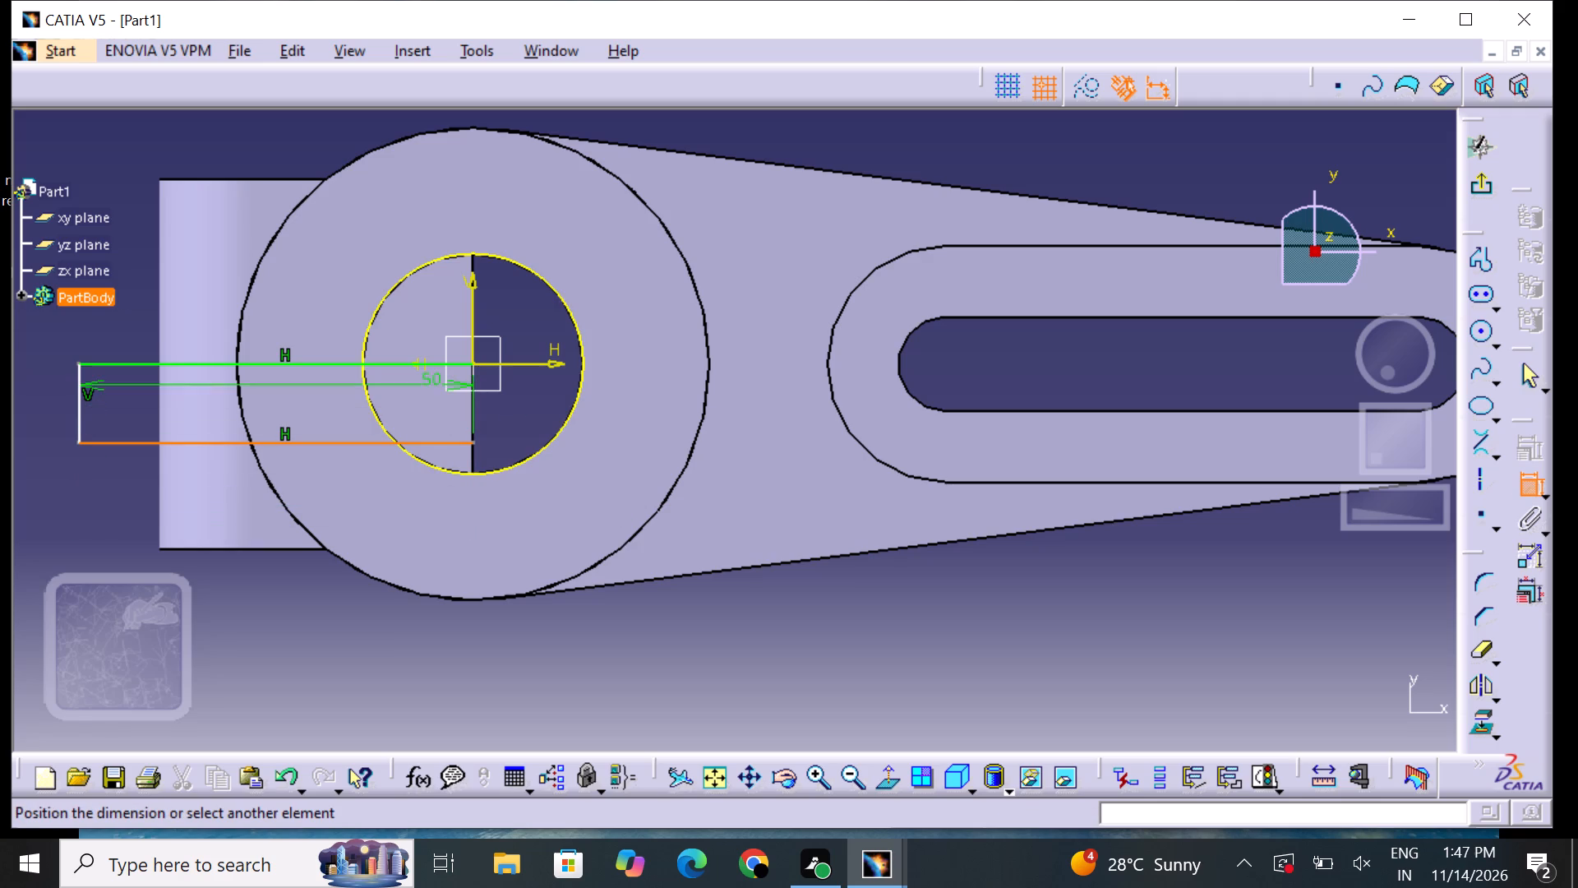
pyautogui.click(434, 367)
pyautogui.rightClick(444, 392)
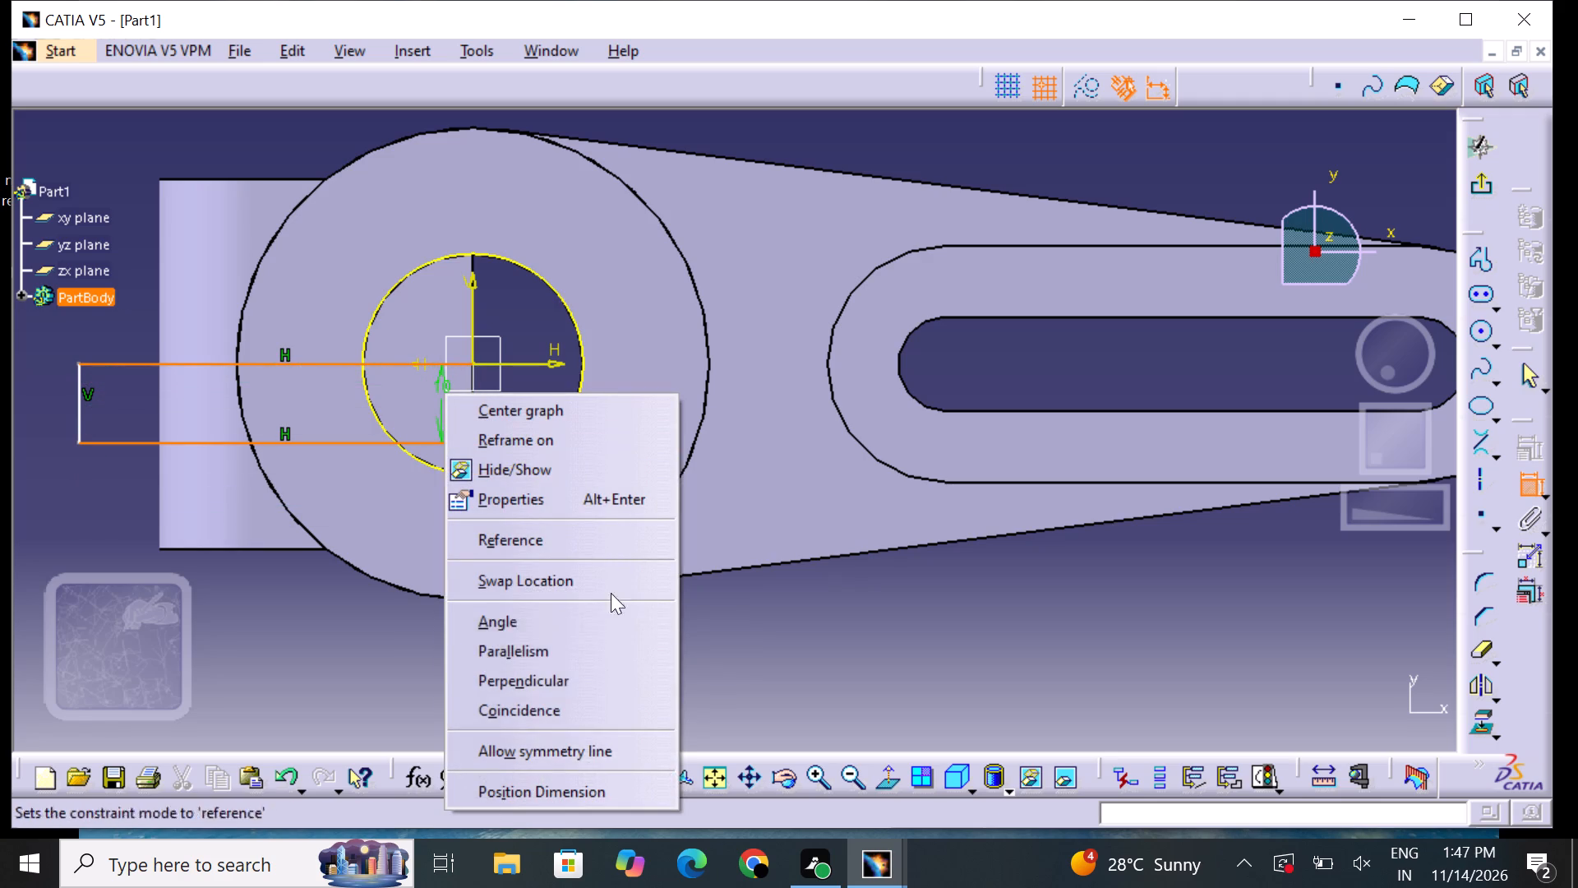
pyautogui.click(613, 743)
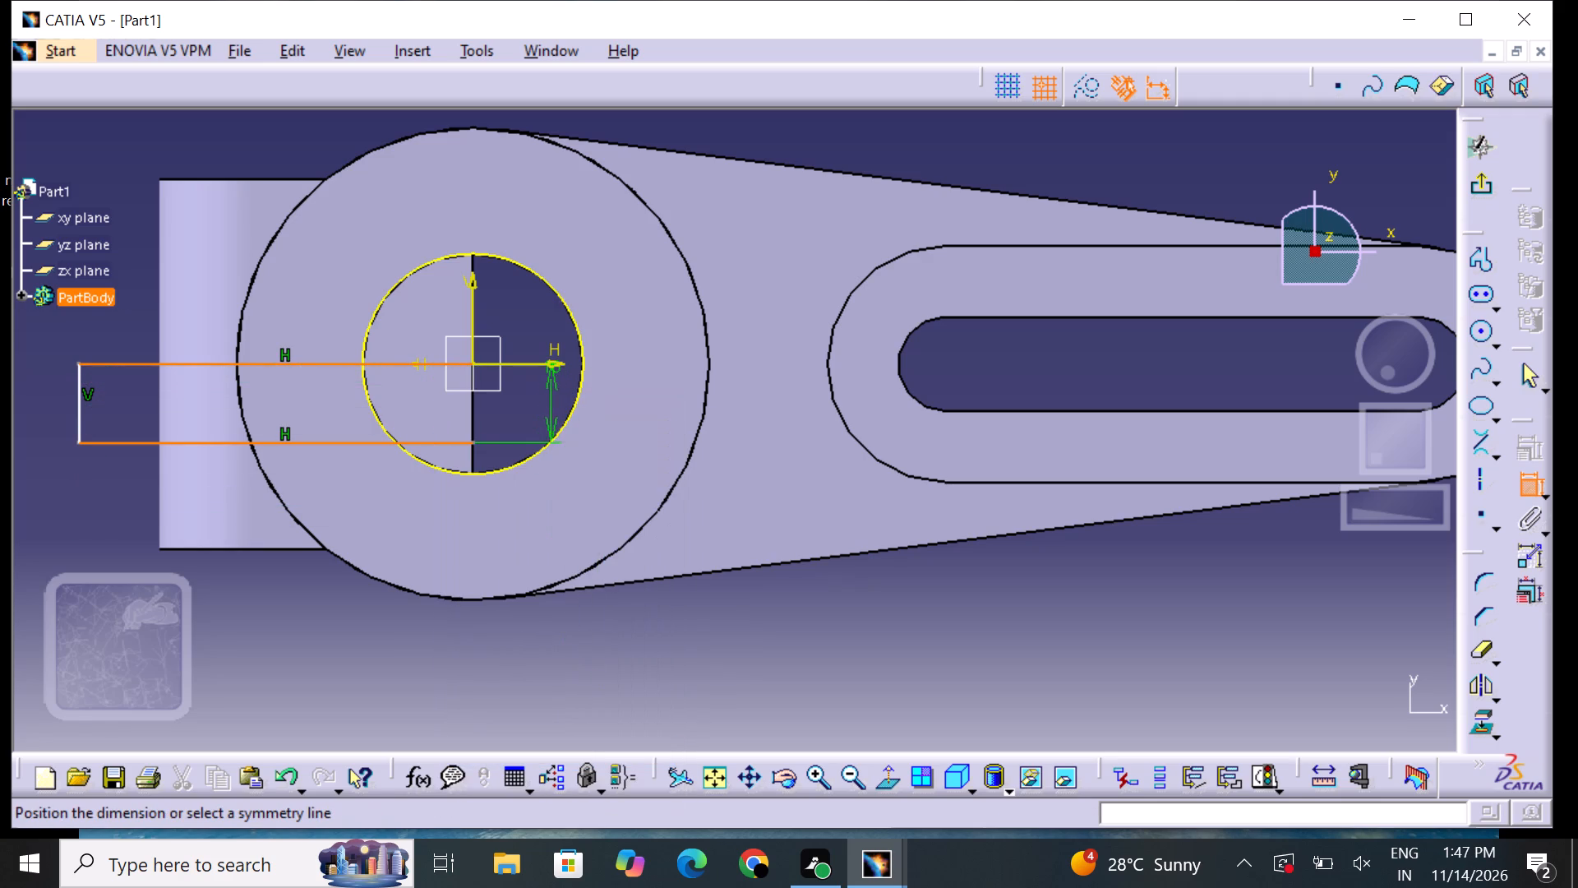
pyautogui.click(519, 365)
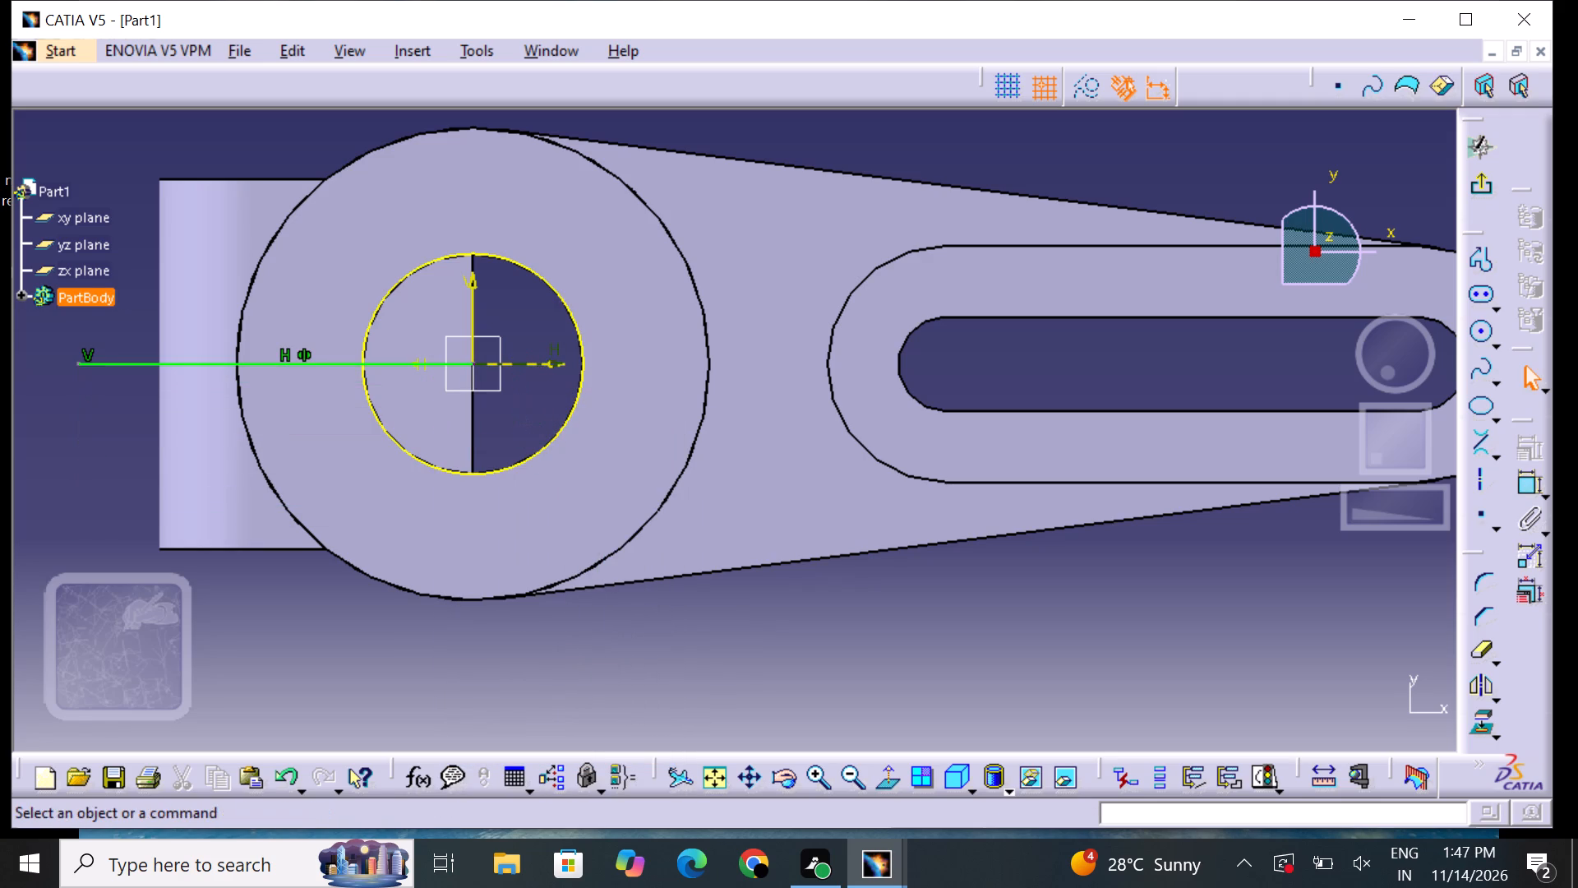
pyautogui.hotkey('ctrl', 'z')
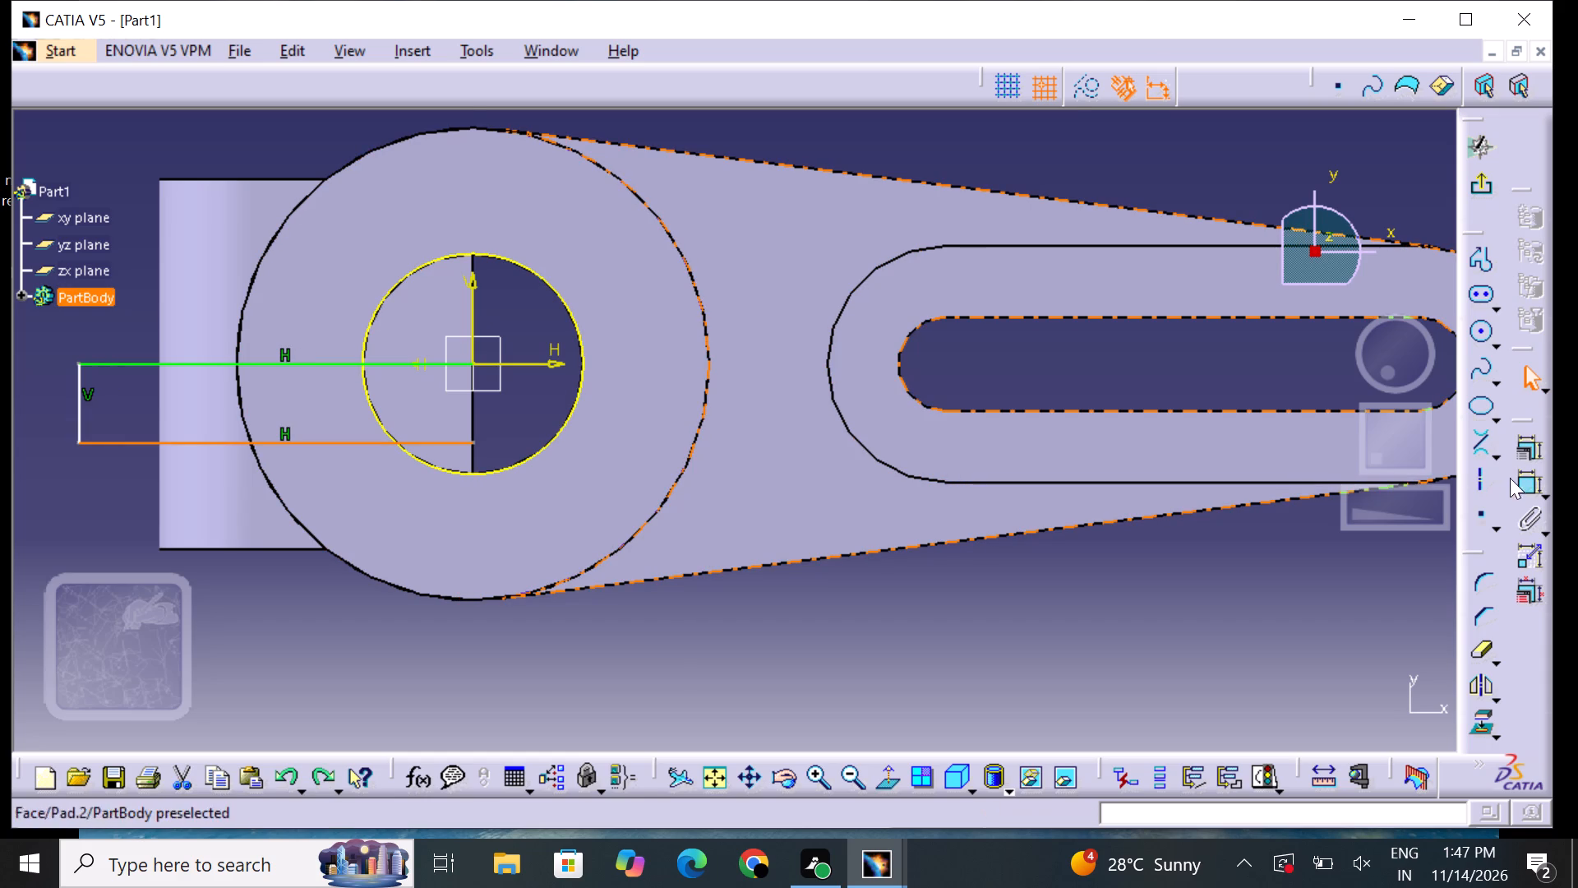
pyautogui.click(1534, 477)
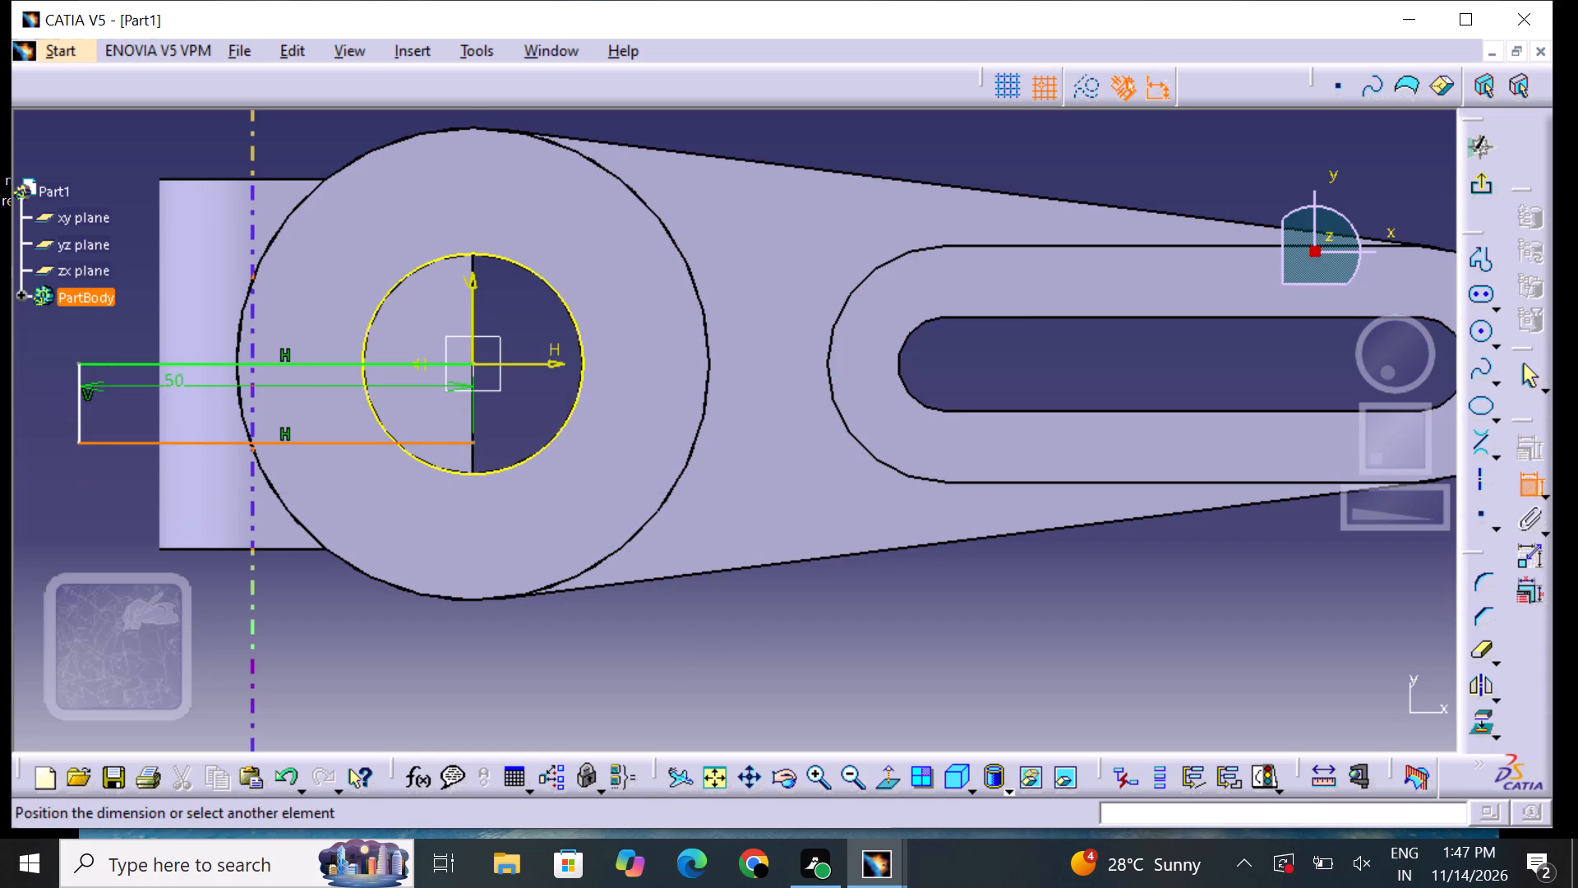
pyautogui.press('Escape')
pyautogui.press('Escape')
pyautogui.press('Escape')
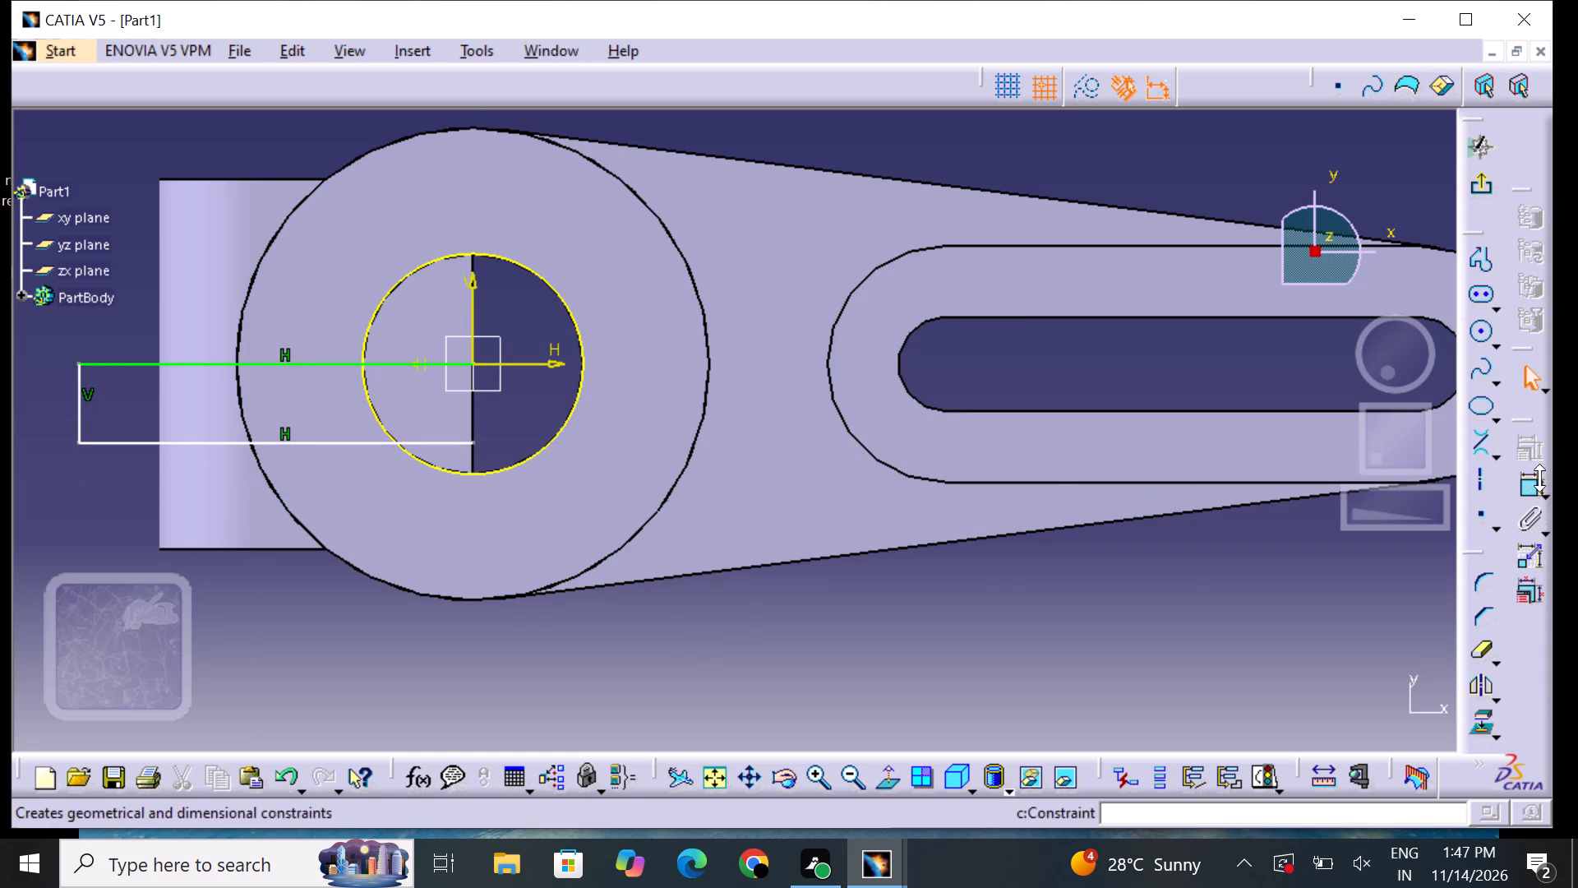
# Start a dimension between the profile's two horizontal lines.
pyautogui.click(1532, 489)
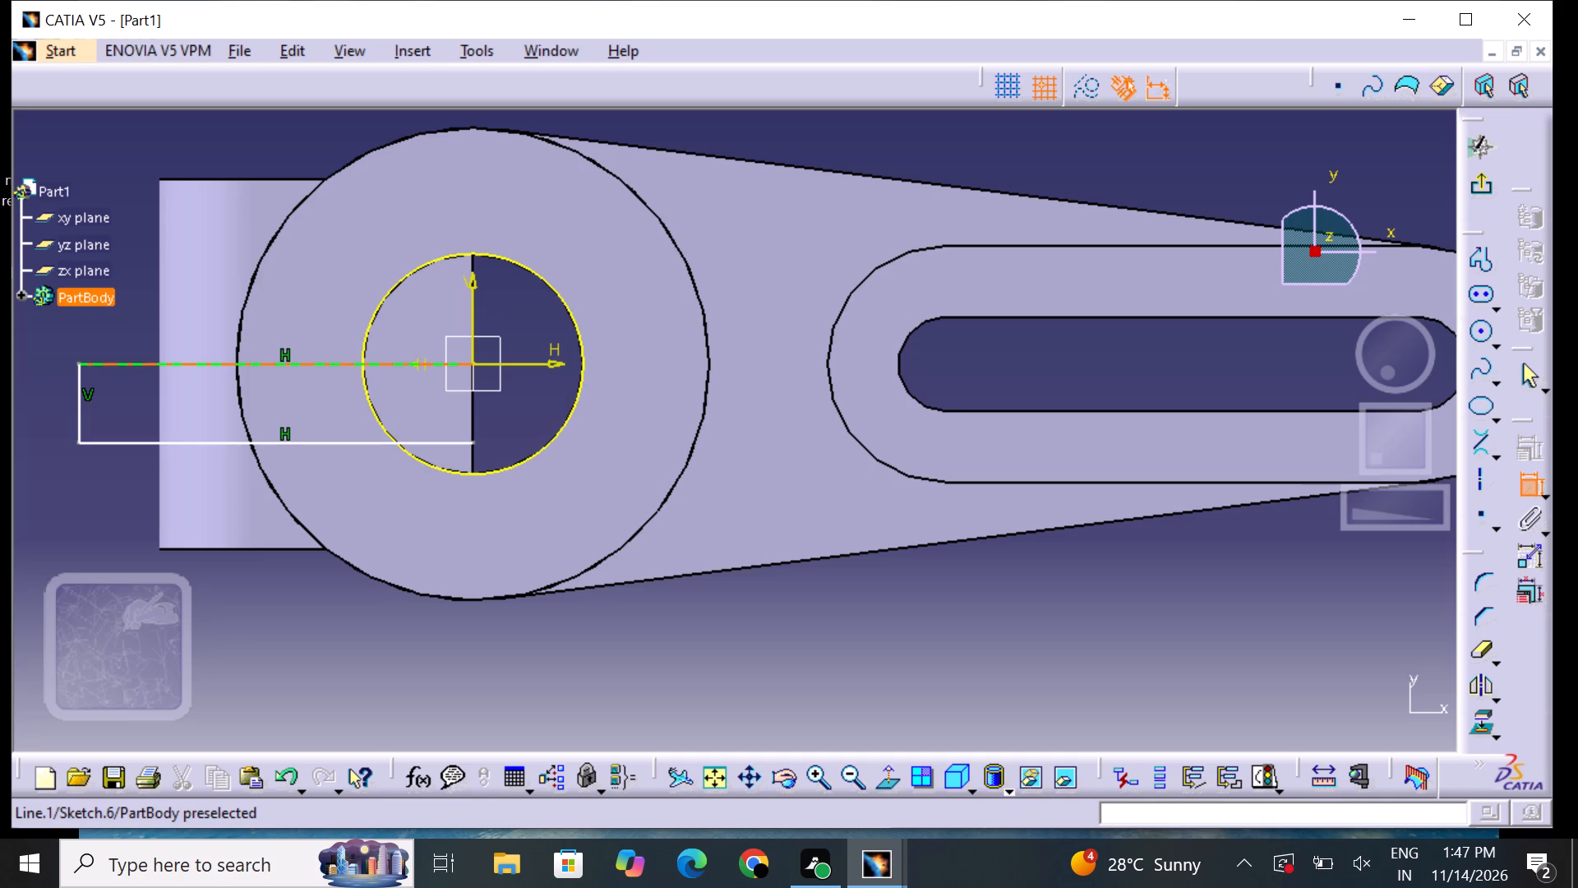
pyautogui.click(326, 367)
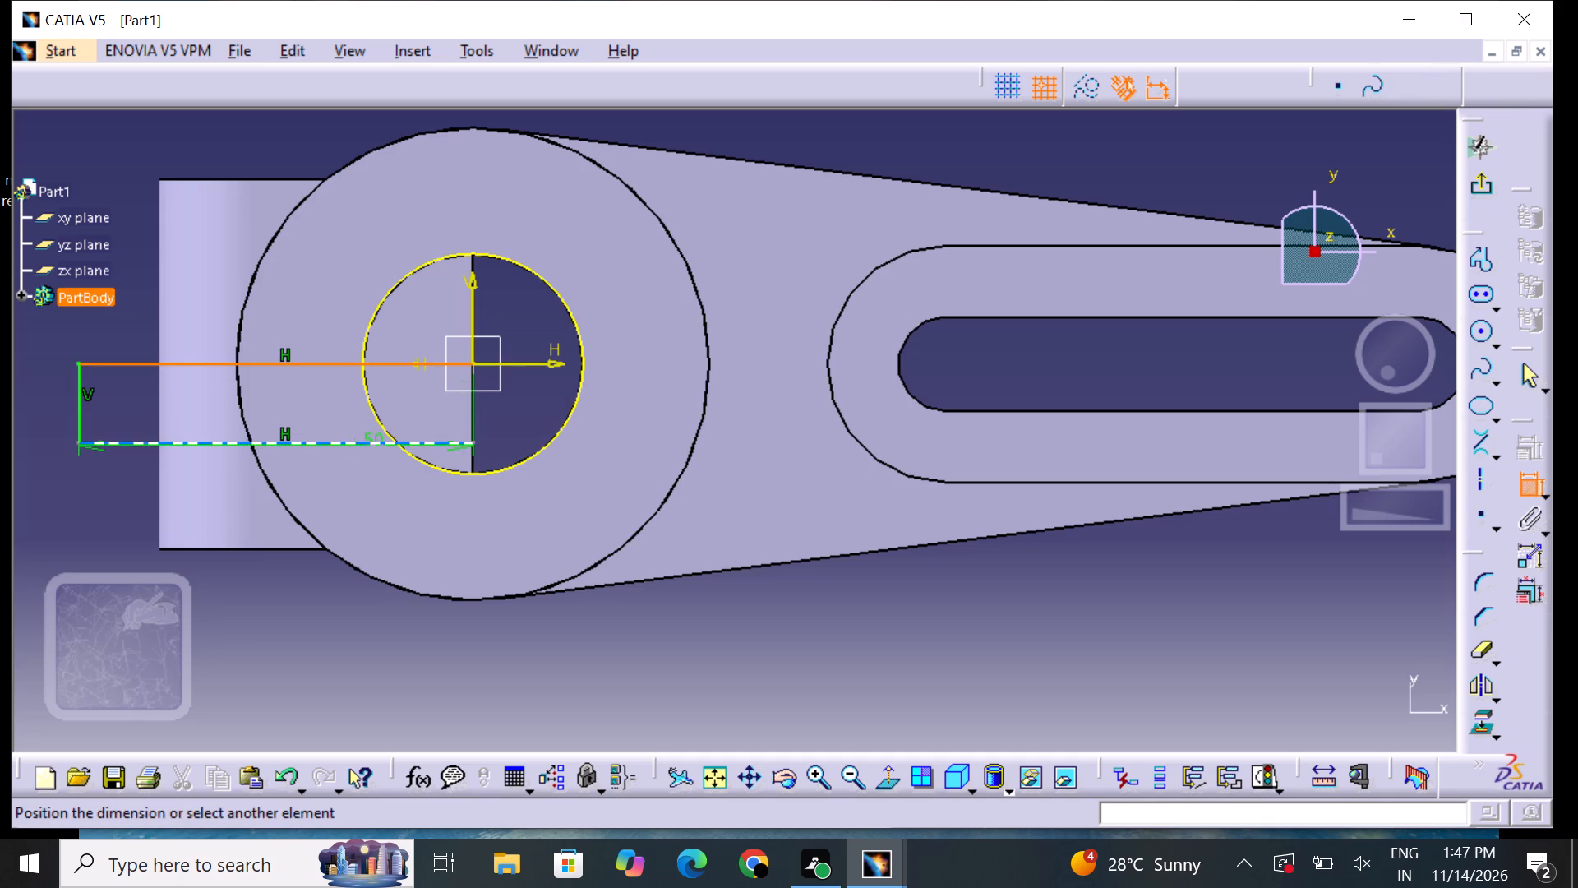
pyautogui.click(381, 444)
# Postpone the system restart by an hour.
pyautogui.rightClick(379, 407)
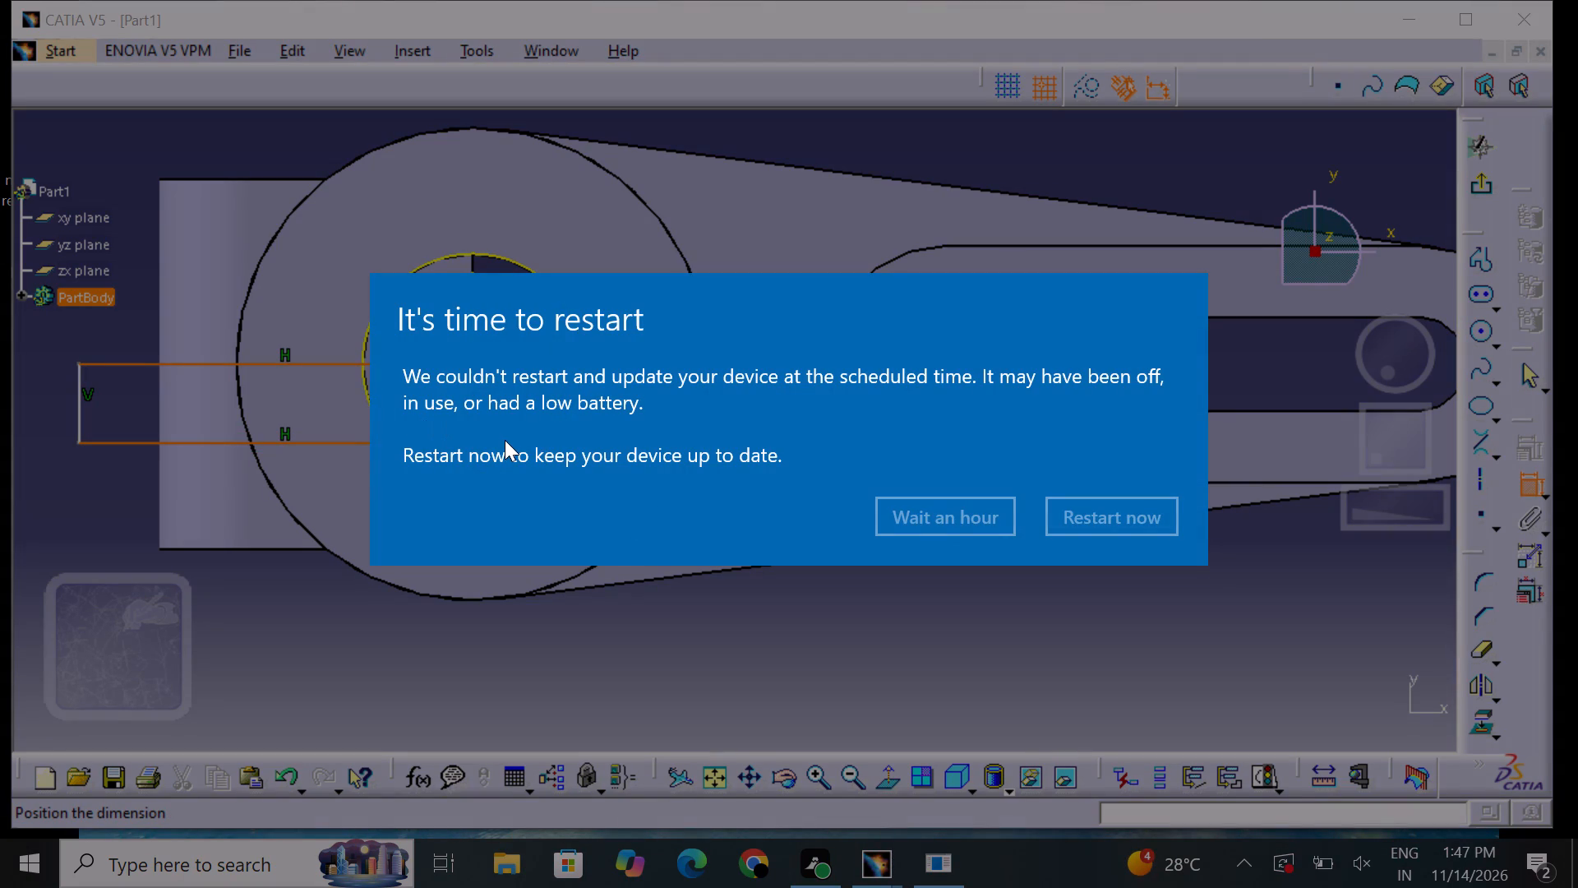
pyautogui.click(927, 524)
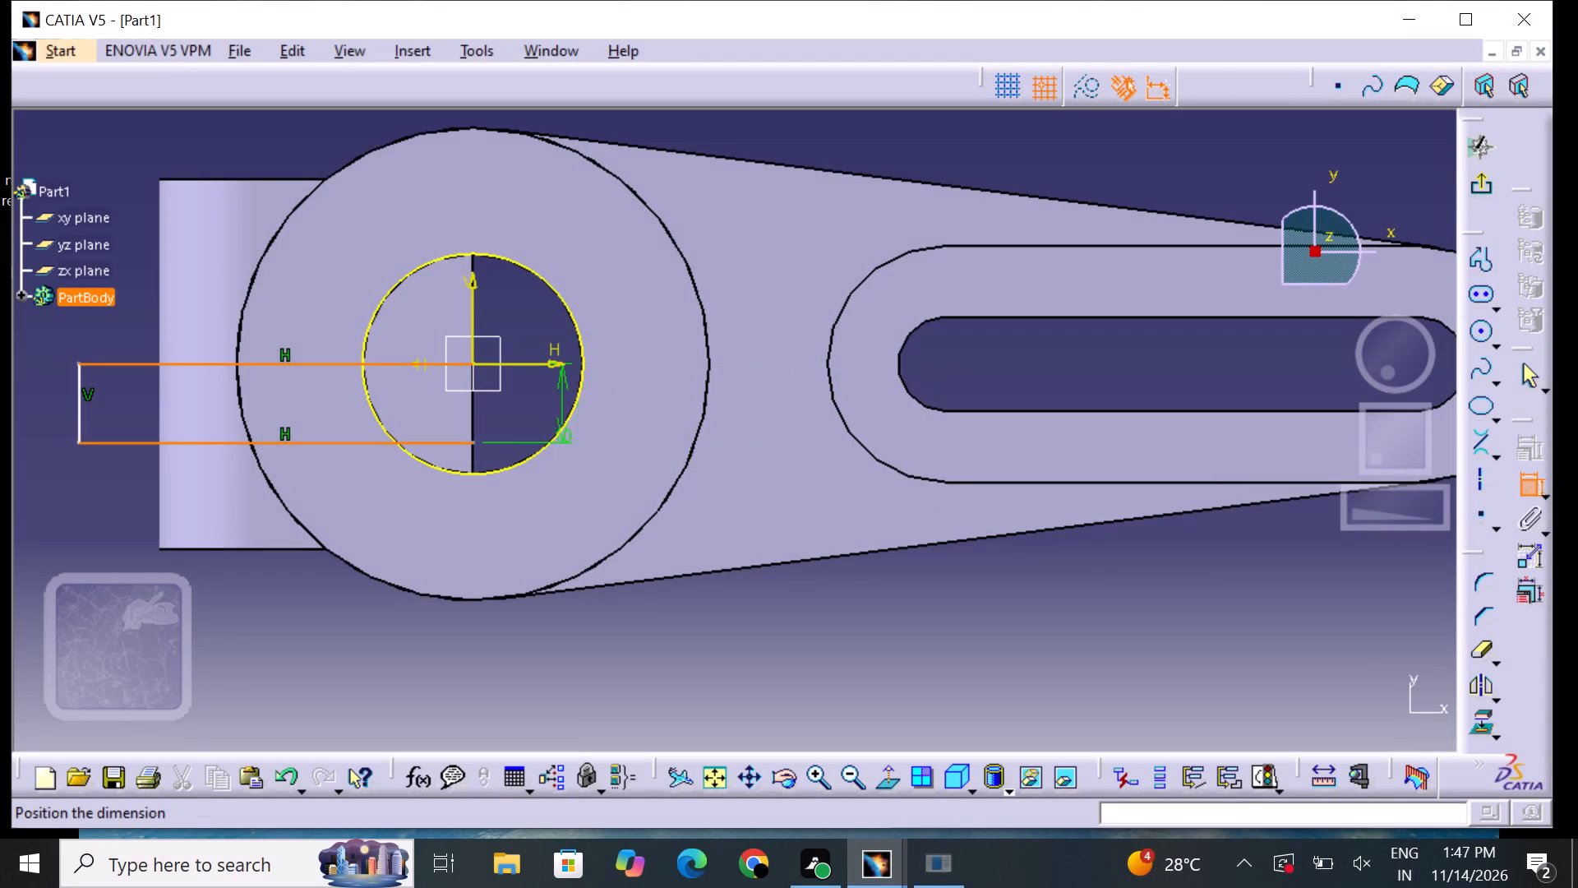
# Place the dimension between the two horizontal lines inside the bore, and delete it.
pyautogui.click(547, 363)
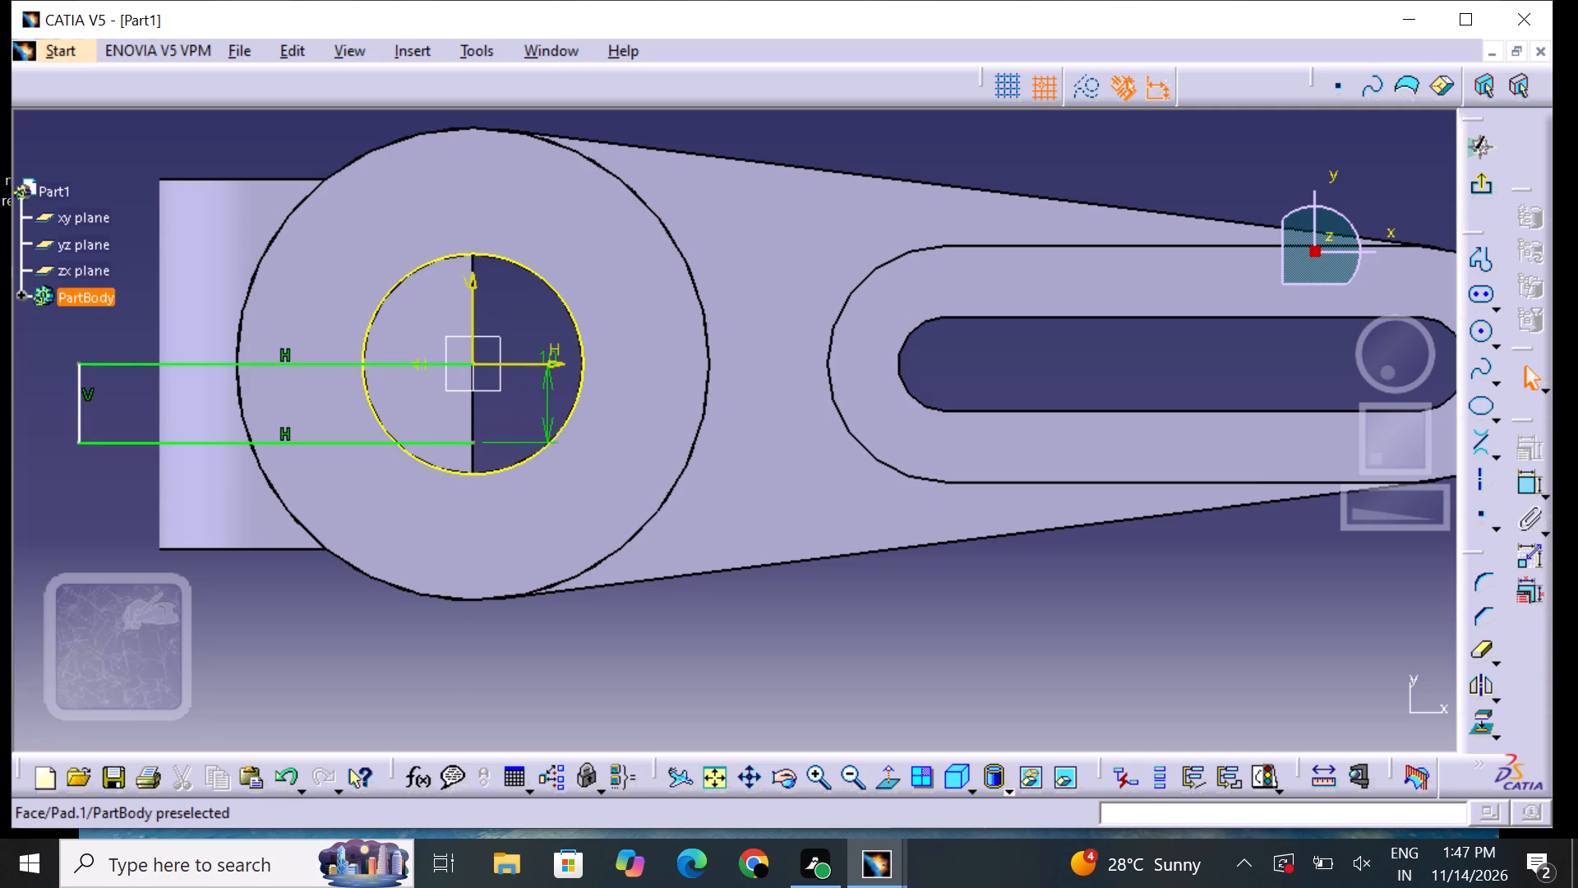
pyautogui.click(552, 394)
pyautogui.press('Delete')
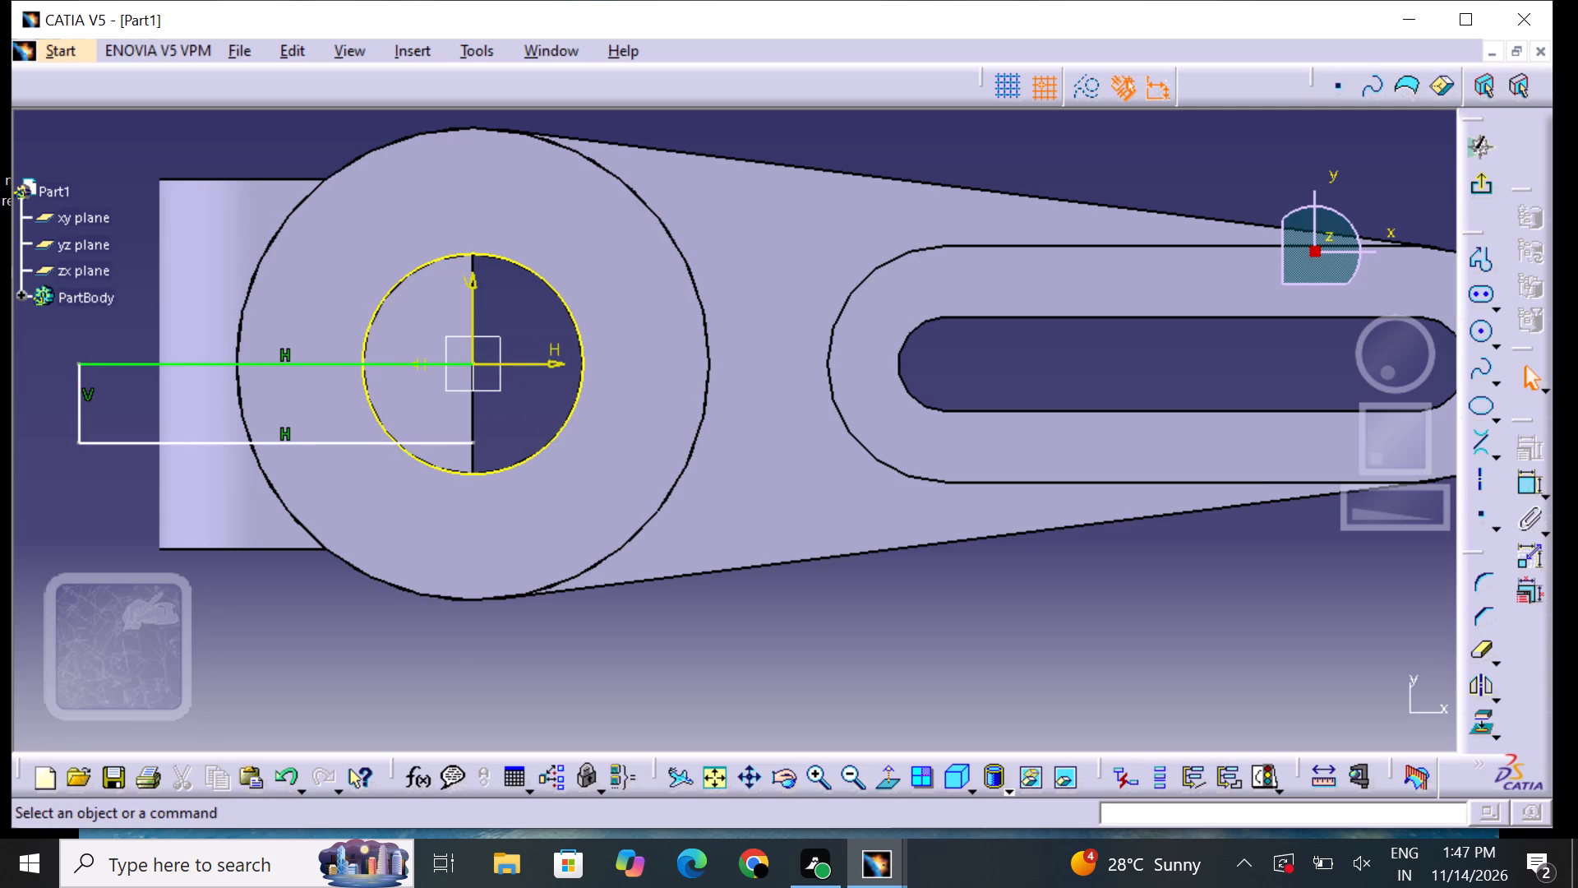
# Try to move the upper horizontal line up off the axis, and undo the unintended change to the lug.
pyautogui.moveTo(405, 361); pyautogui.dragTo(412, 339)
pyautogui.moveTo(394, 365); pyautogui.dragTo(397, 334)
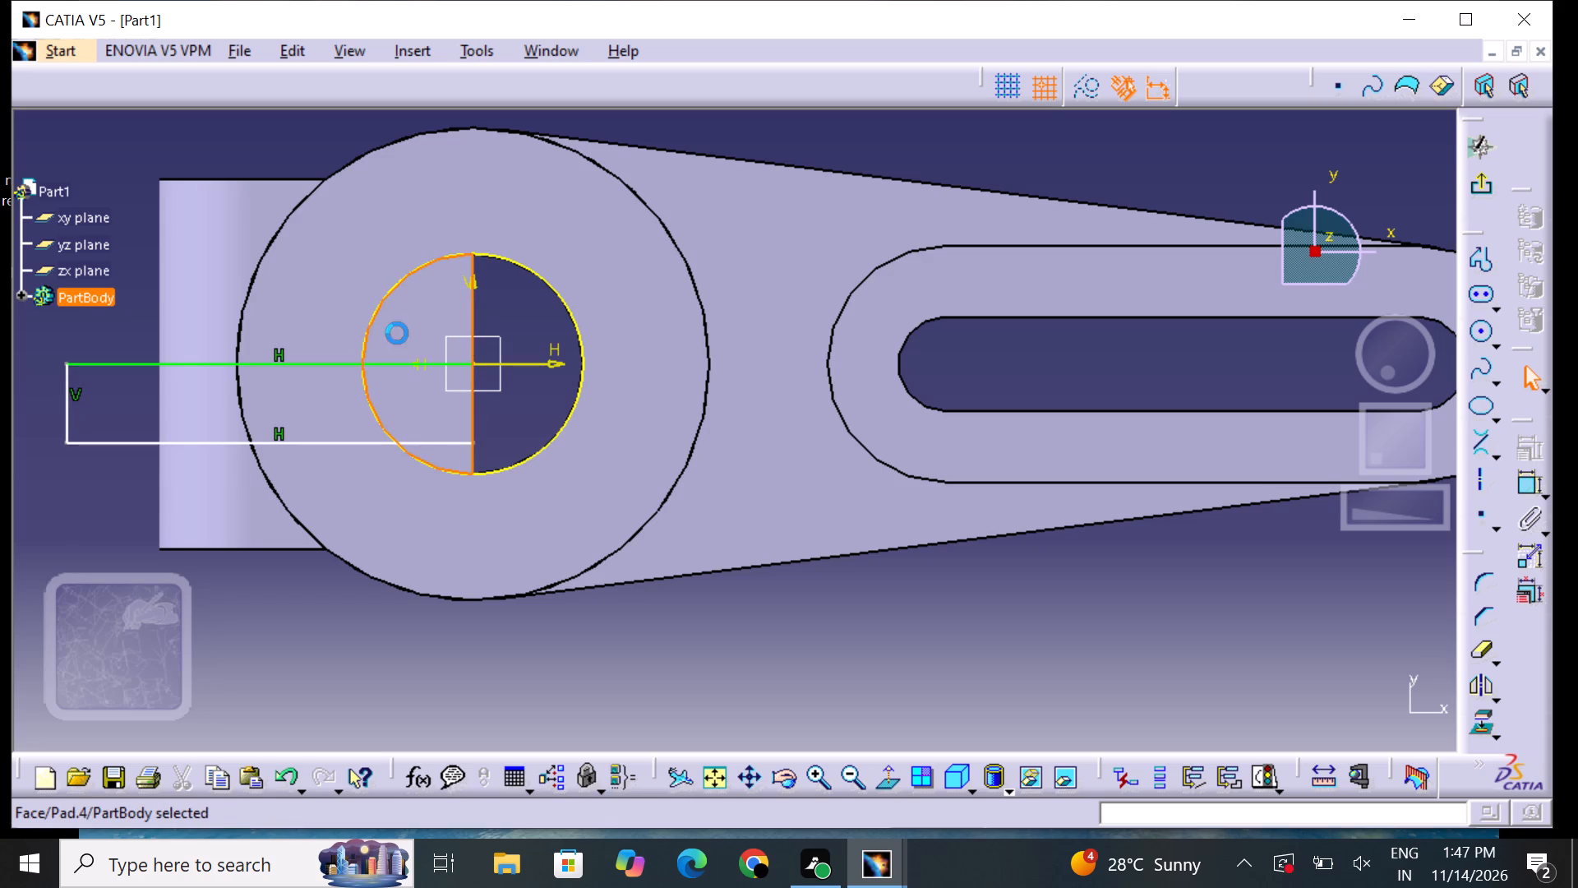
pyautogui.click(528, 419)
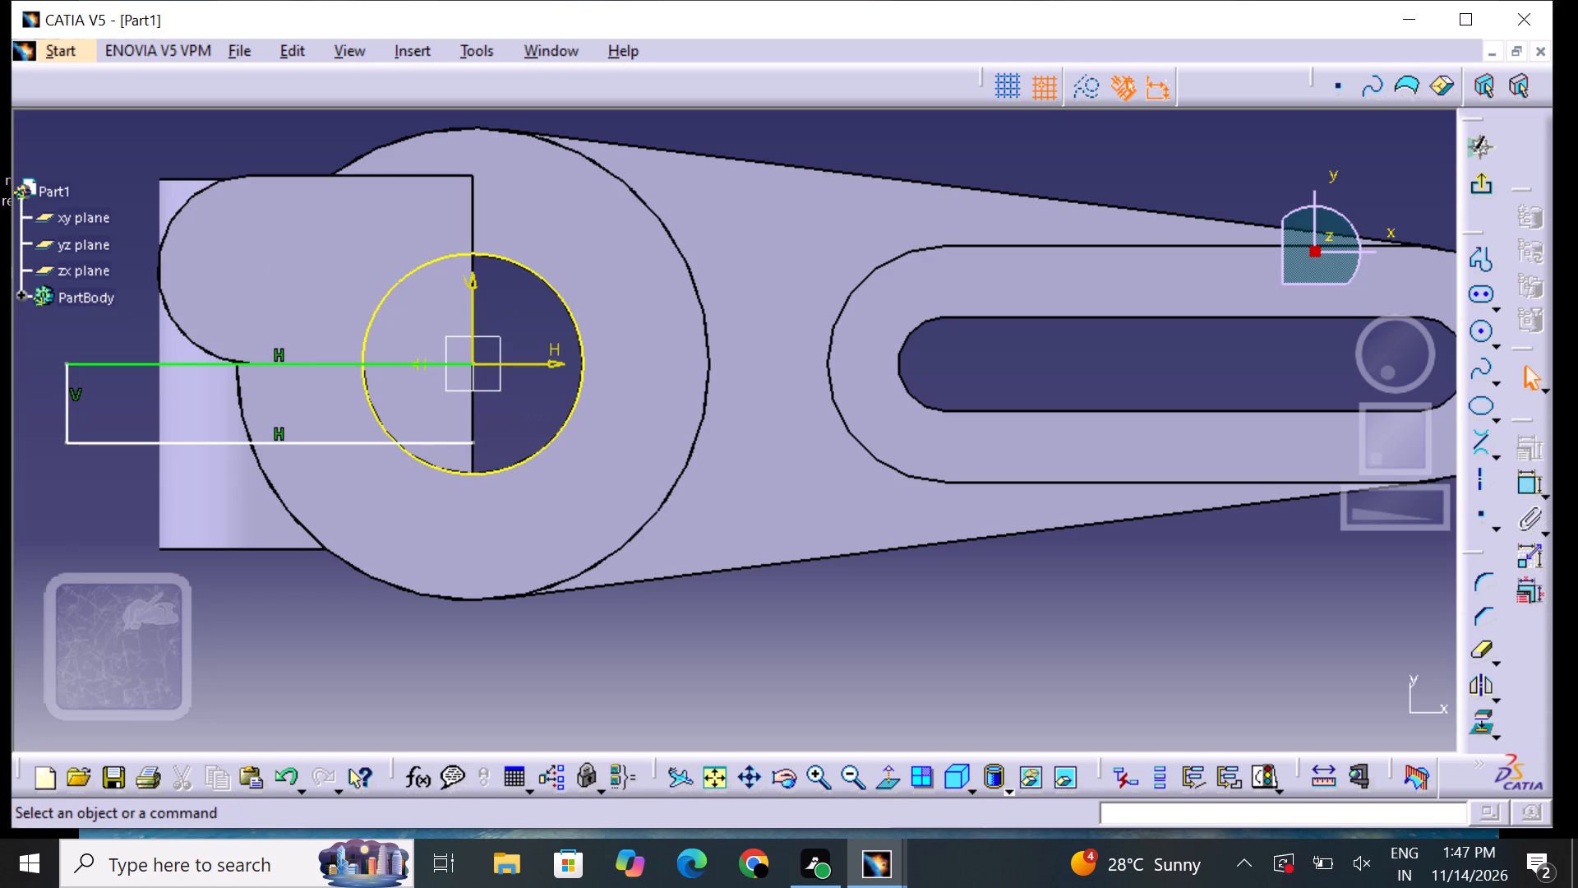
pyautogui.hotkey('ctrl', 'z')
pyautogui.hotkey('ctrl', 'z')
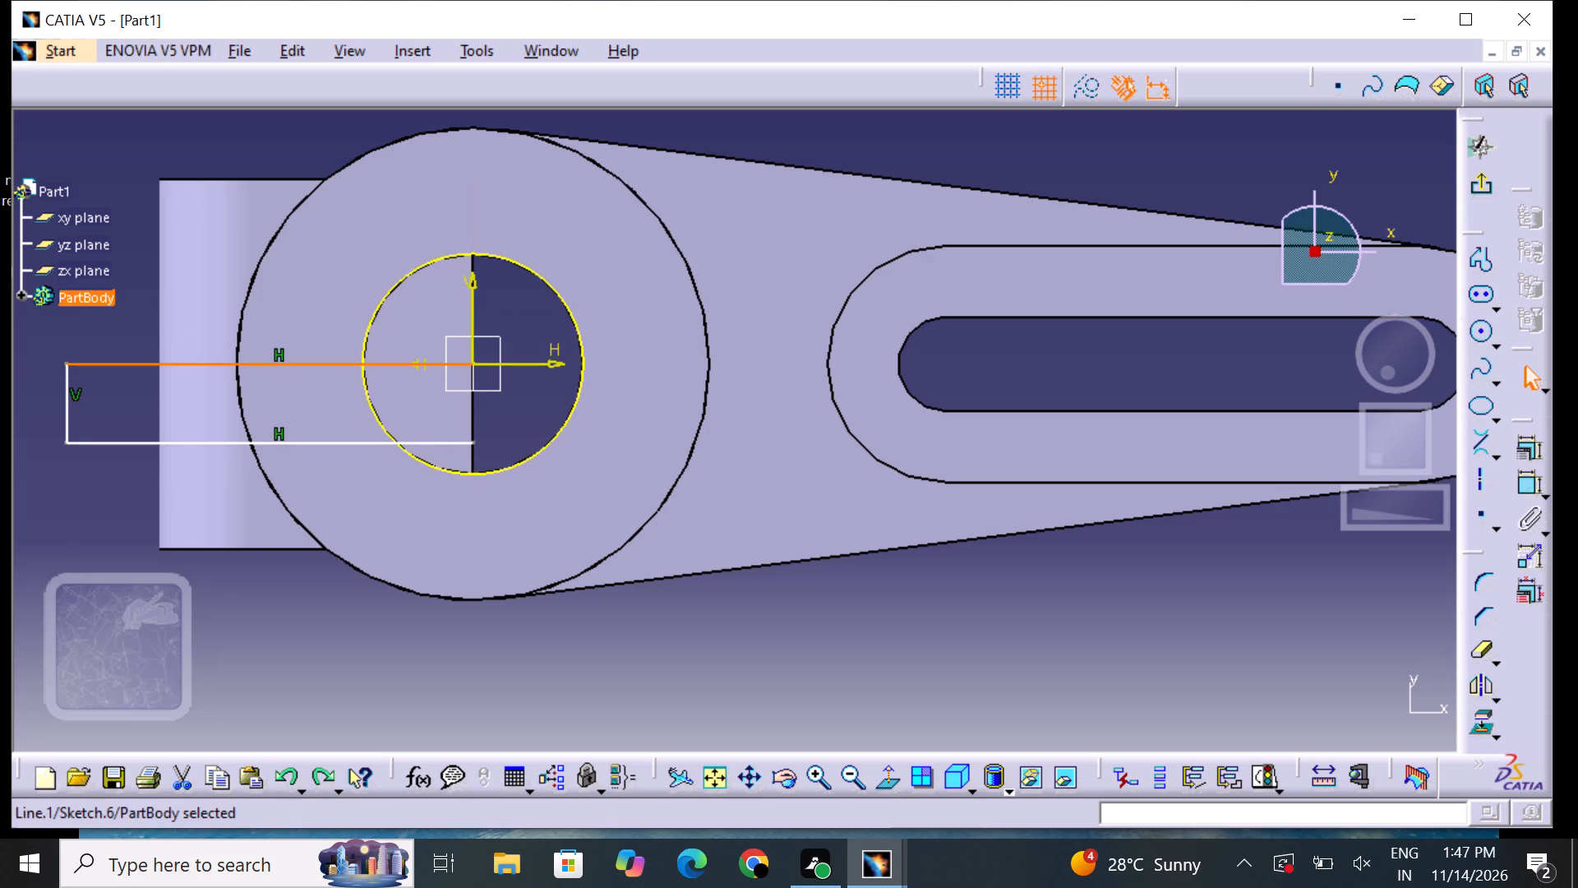
# Delete the profile's two horizontal lines and the vertical line joining them.
pyautogui.click(443, 444)
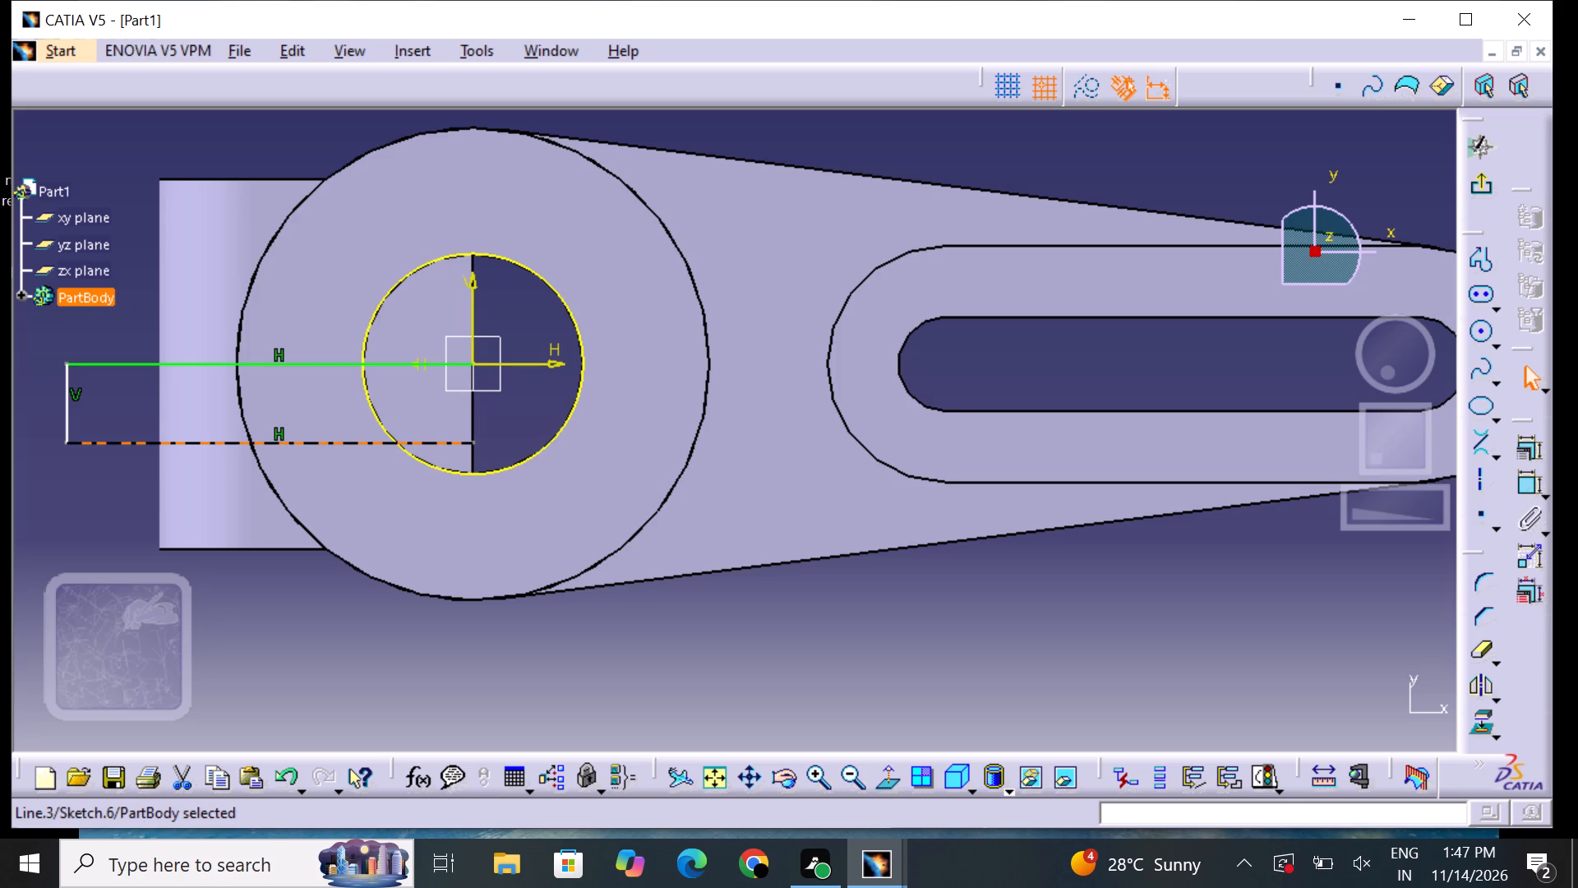
pyautogui.press('Delete')
pyautogui.click(431, 362)
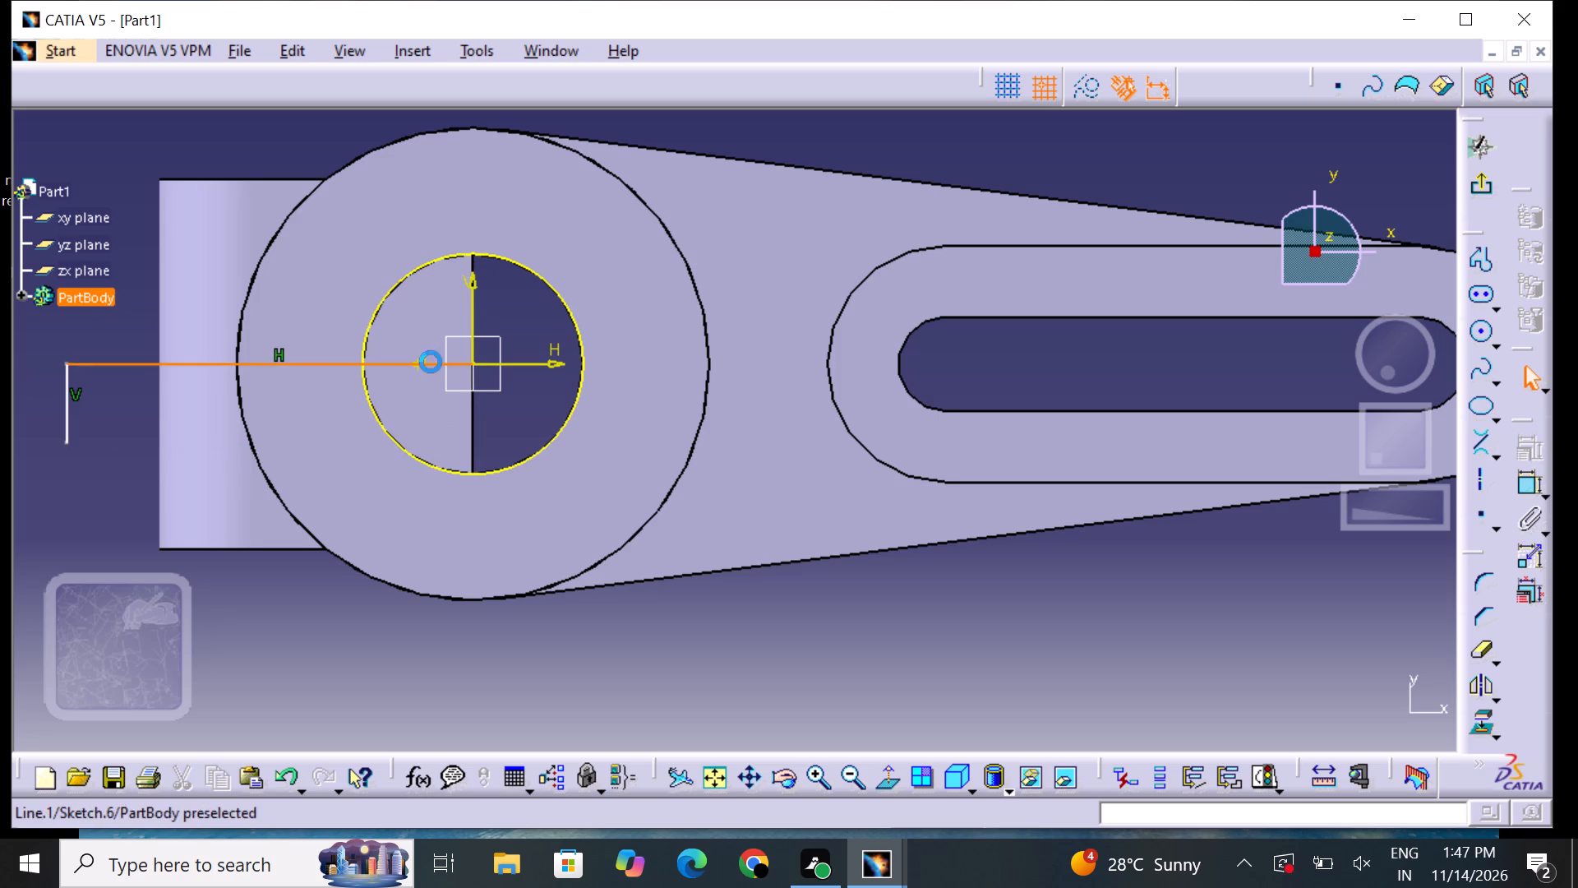
pyautogui.press('Delete')
pyautogui.press('Delete')
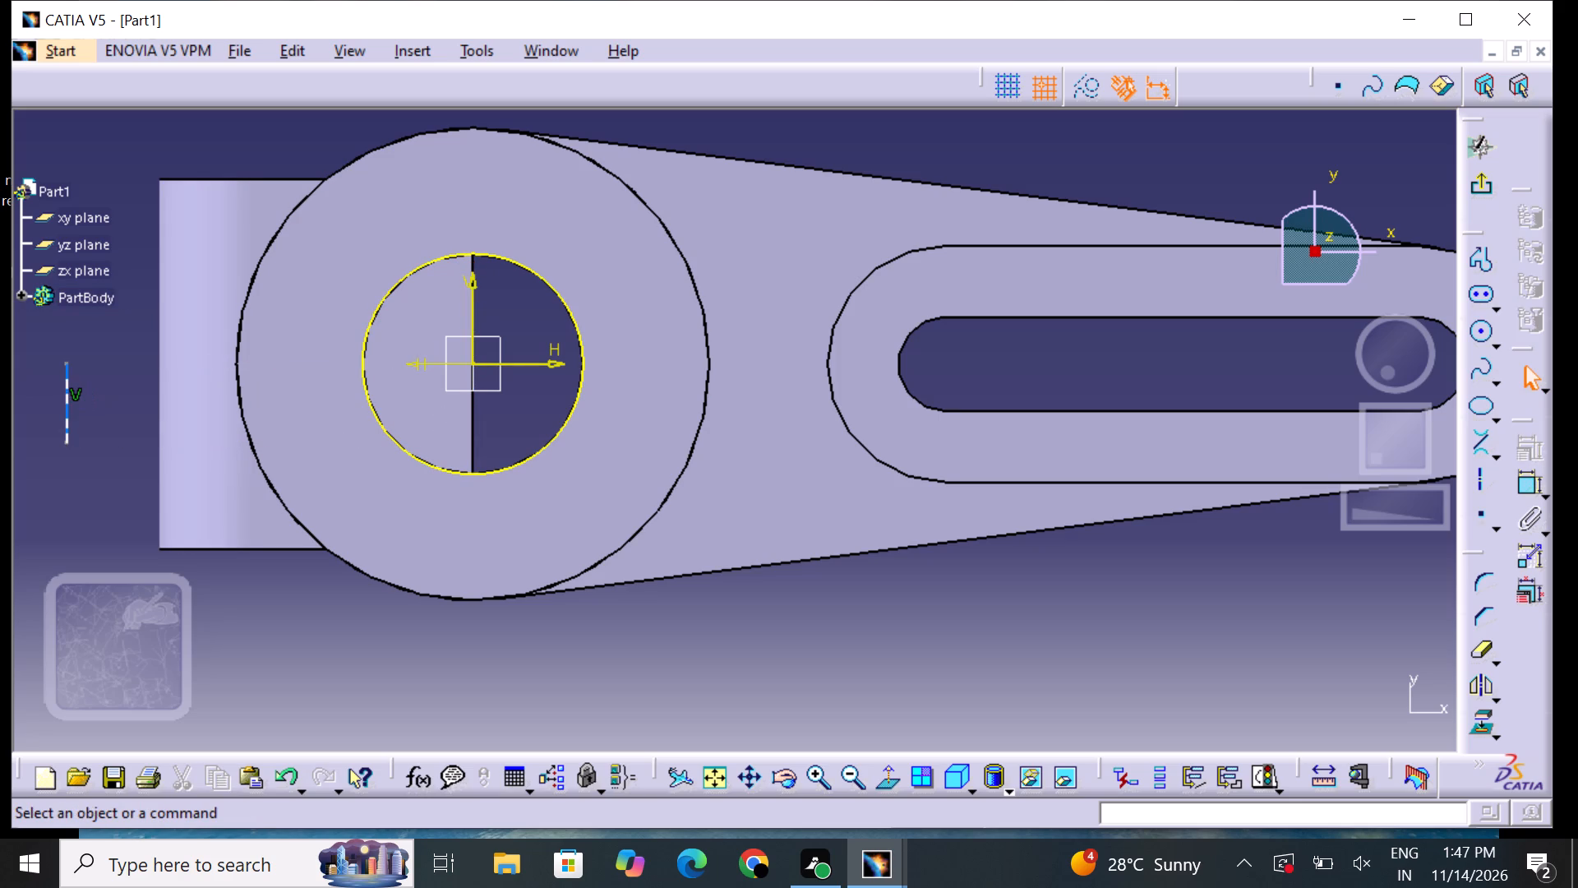
pyautogui.click(62, 414)
pyautogui.press('Delete')
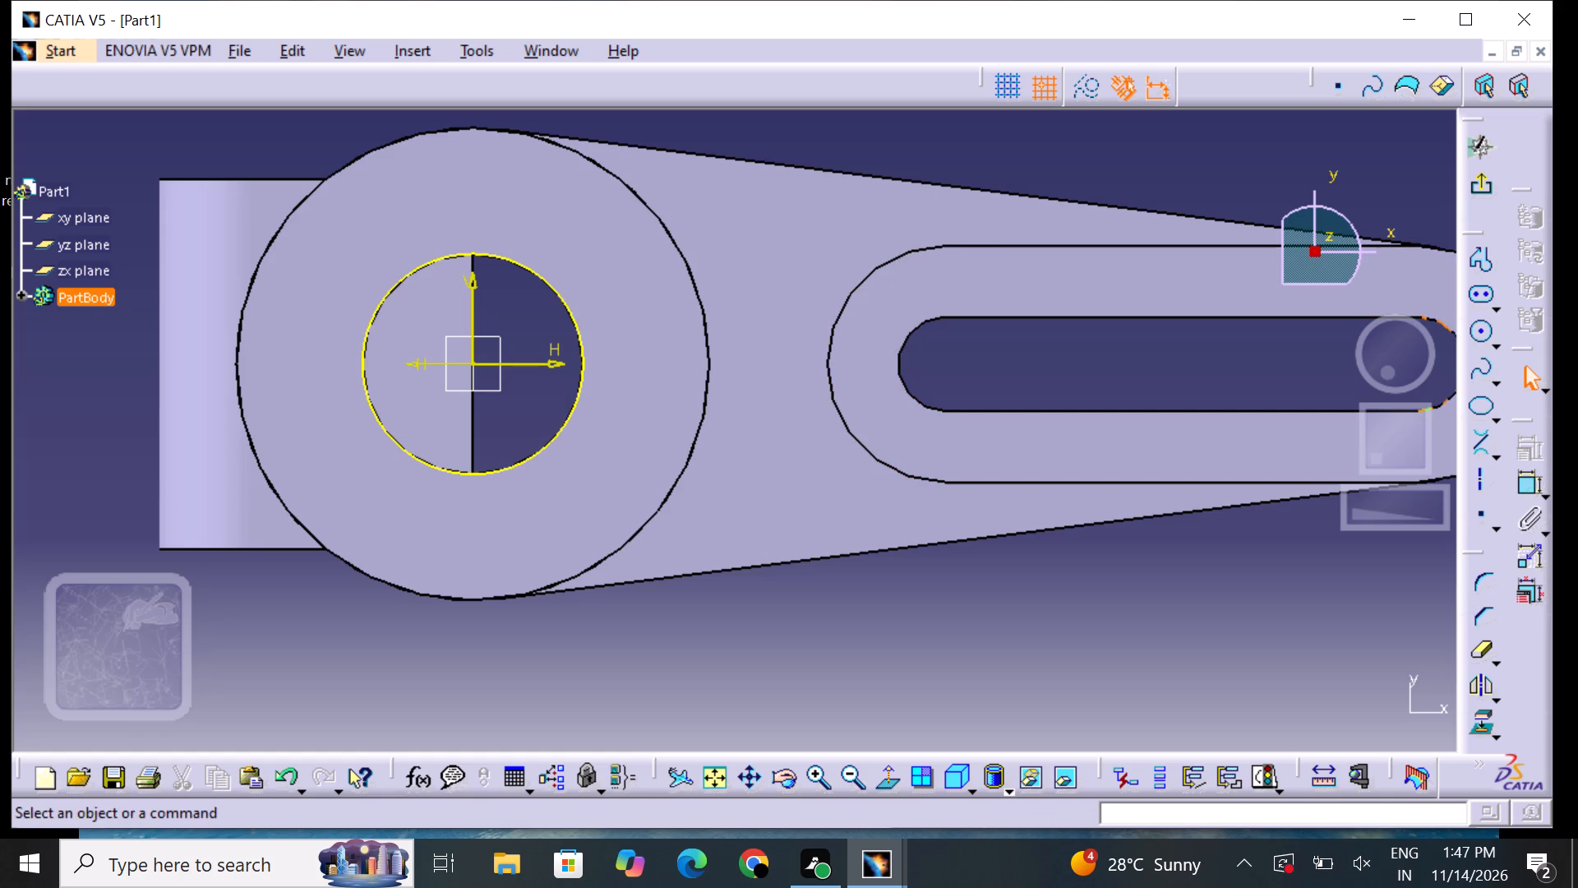
# Draw an open three-line profile through (0, 10), (-50, 10), (-50, -10) and (0, -10) mm, extending from the bore past the lug.
pyautogui.click(1470, 255)
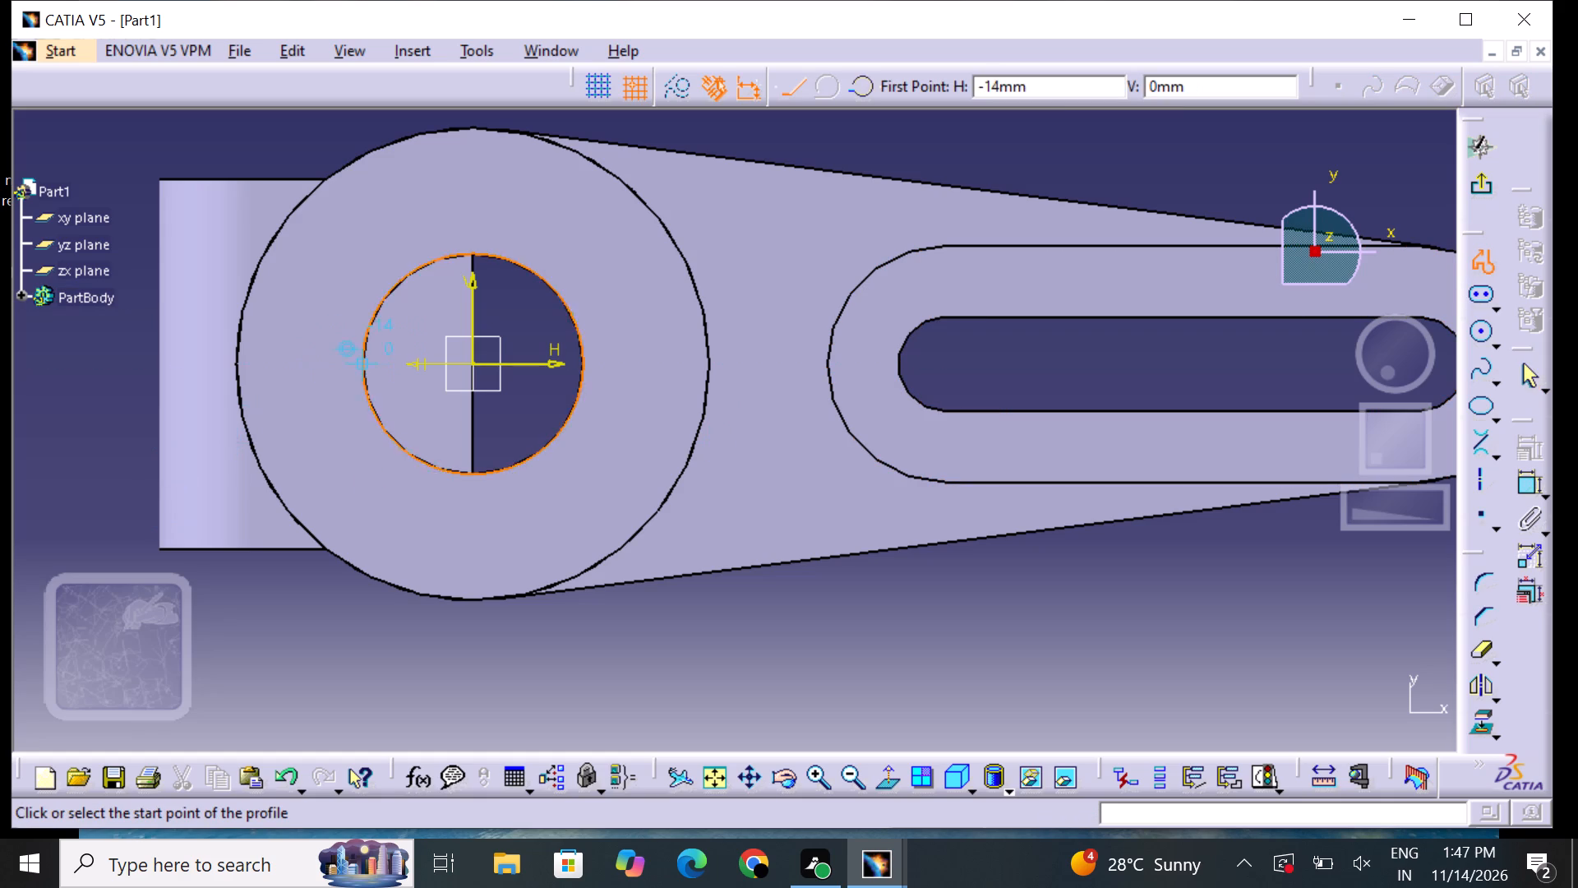
pyautogui.click(438, 323)
pyautogui.click(63, 308)
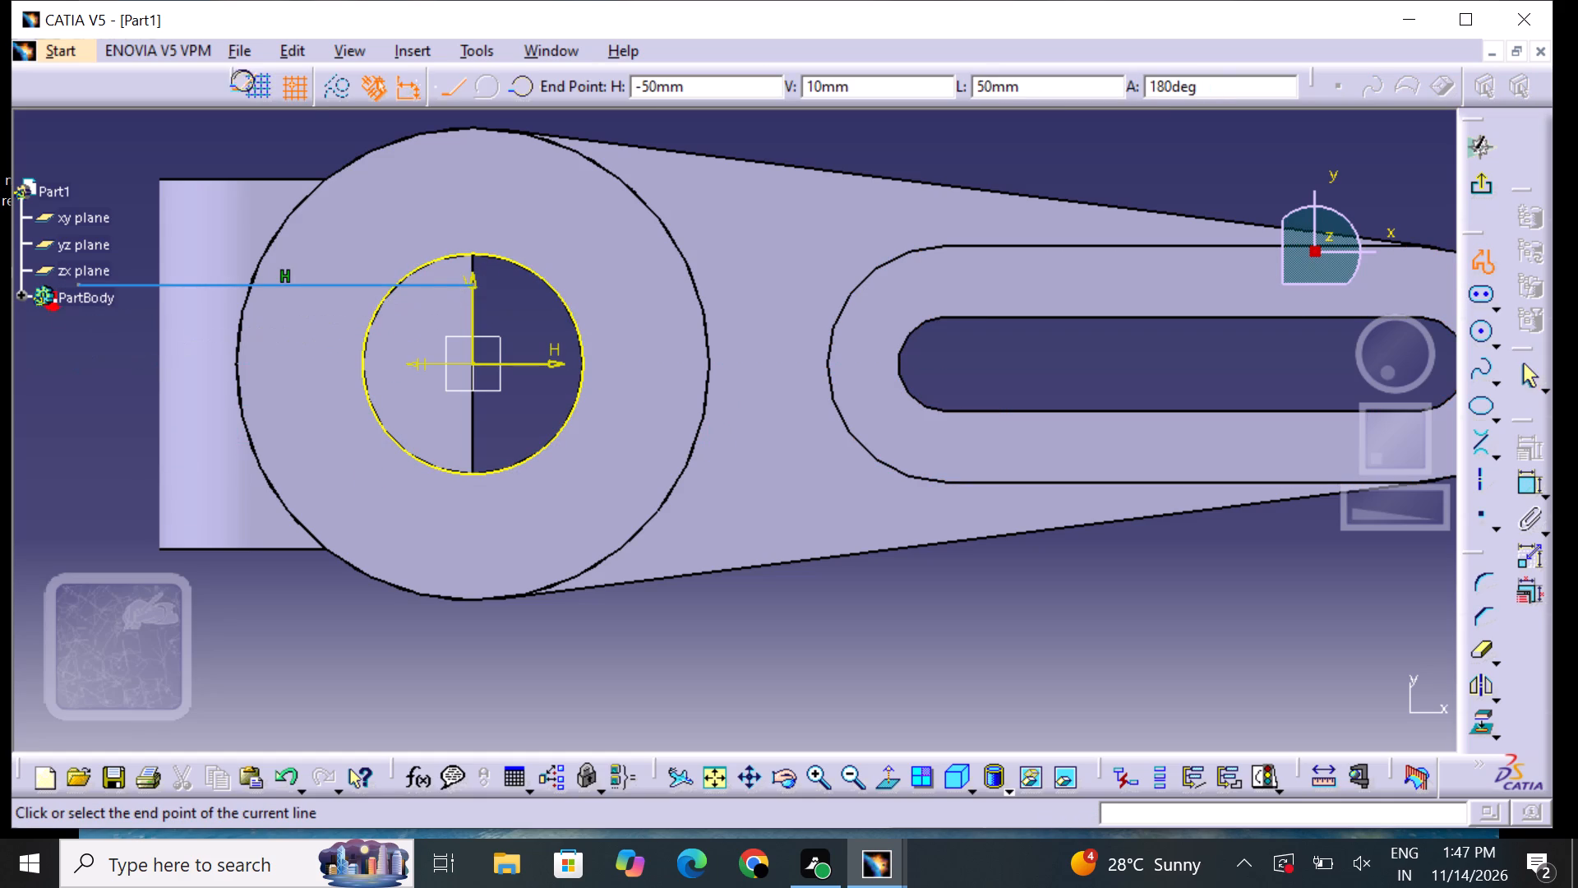
pyautogui.click(77, 432)
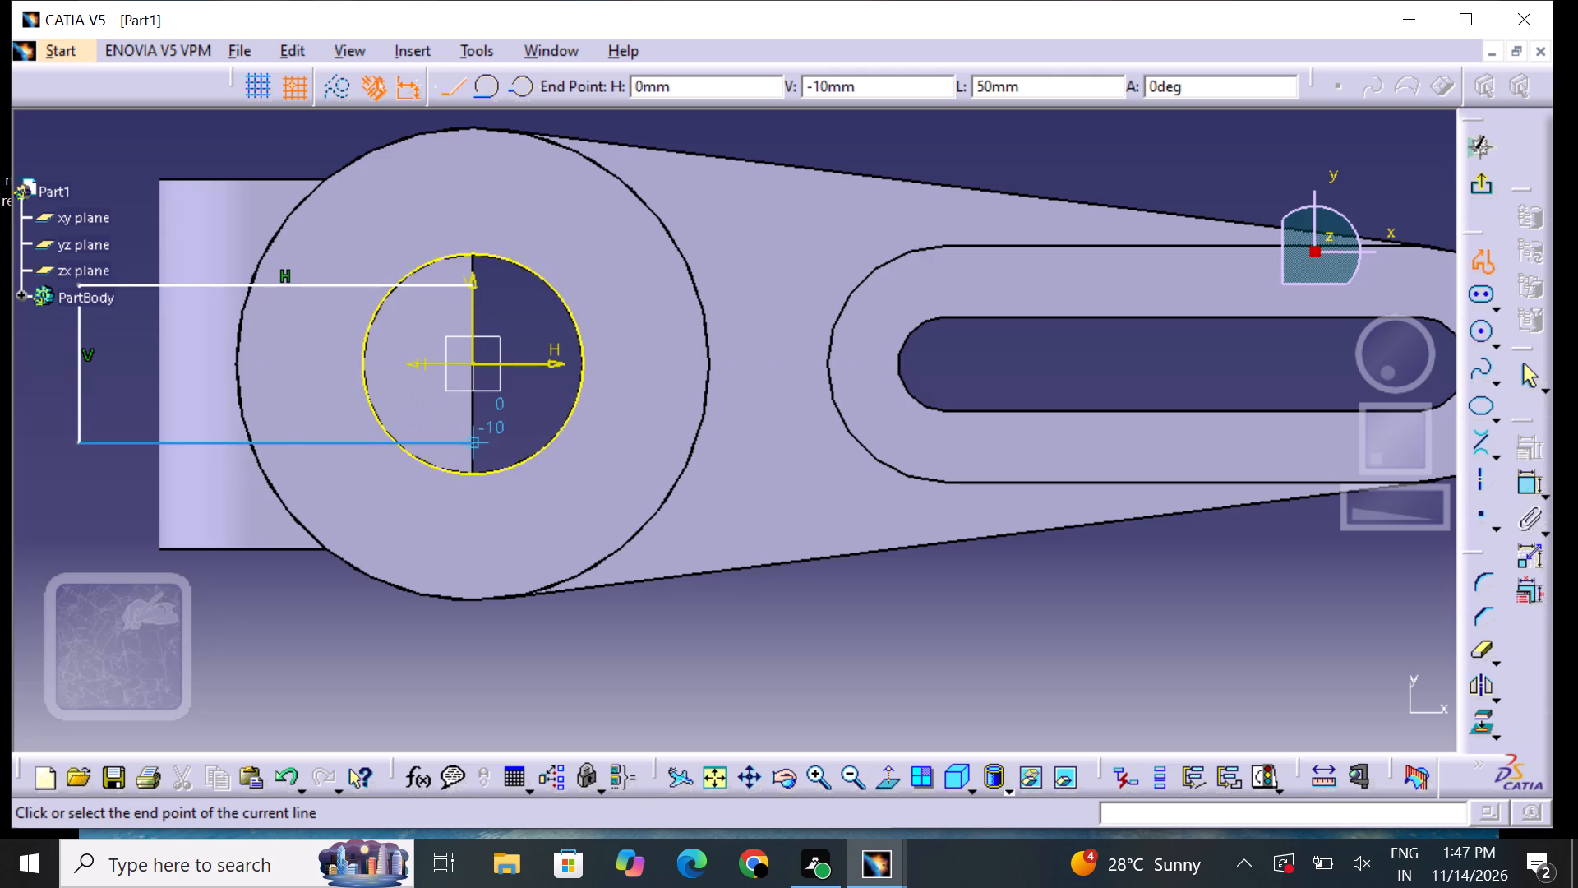
pyautogui.click(459, 411)
pyautogui.press('Escape')
pyautogui.press('Escape')
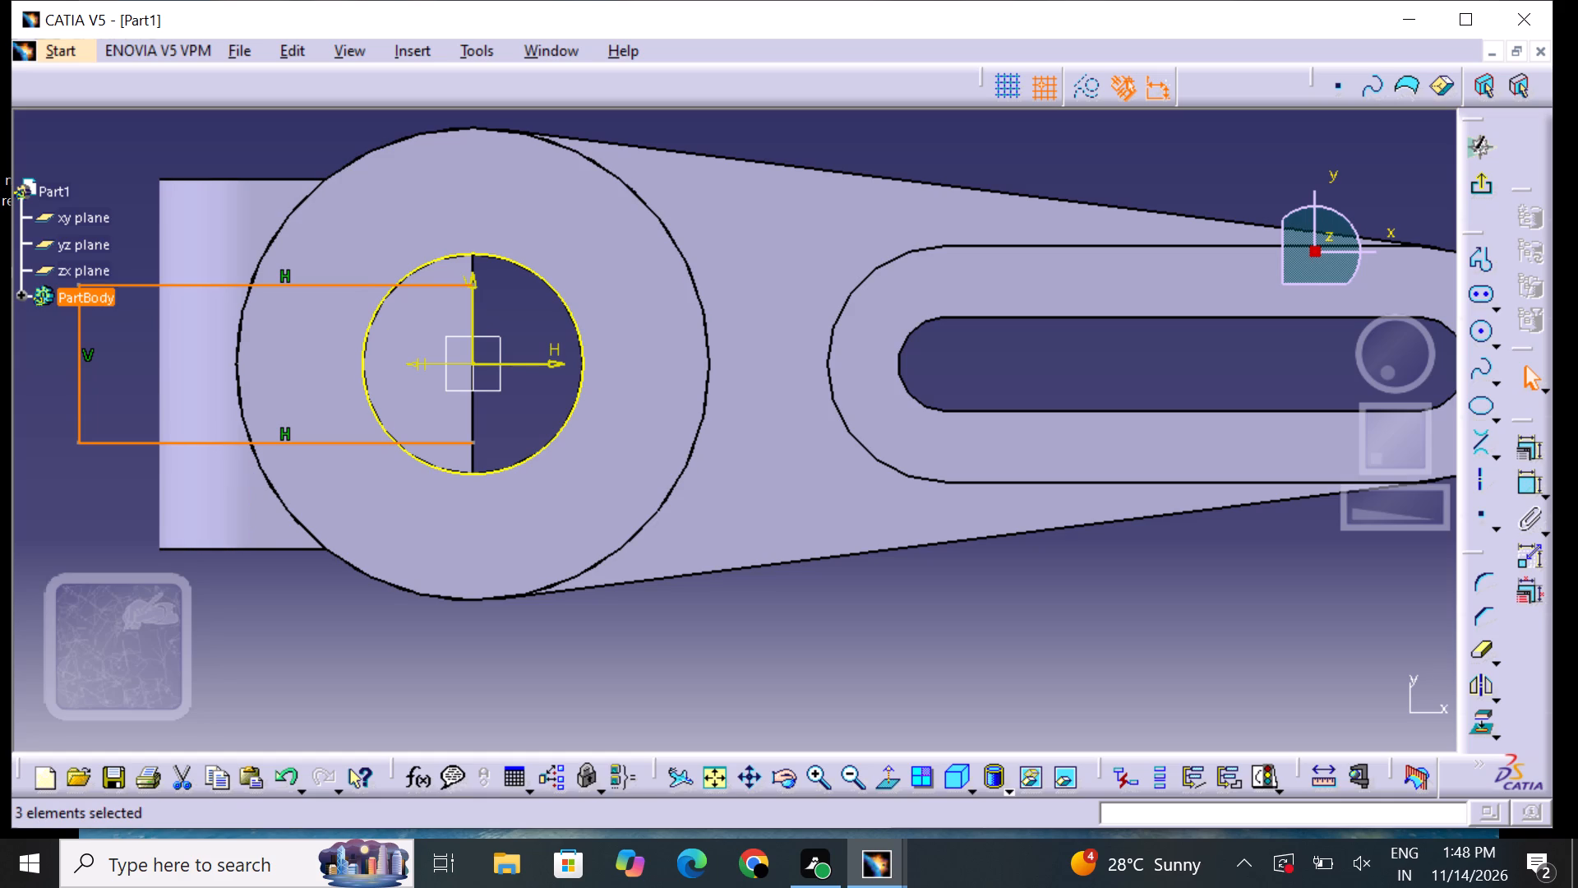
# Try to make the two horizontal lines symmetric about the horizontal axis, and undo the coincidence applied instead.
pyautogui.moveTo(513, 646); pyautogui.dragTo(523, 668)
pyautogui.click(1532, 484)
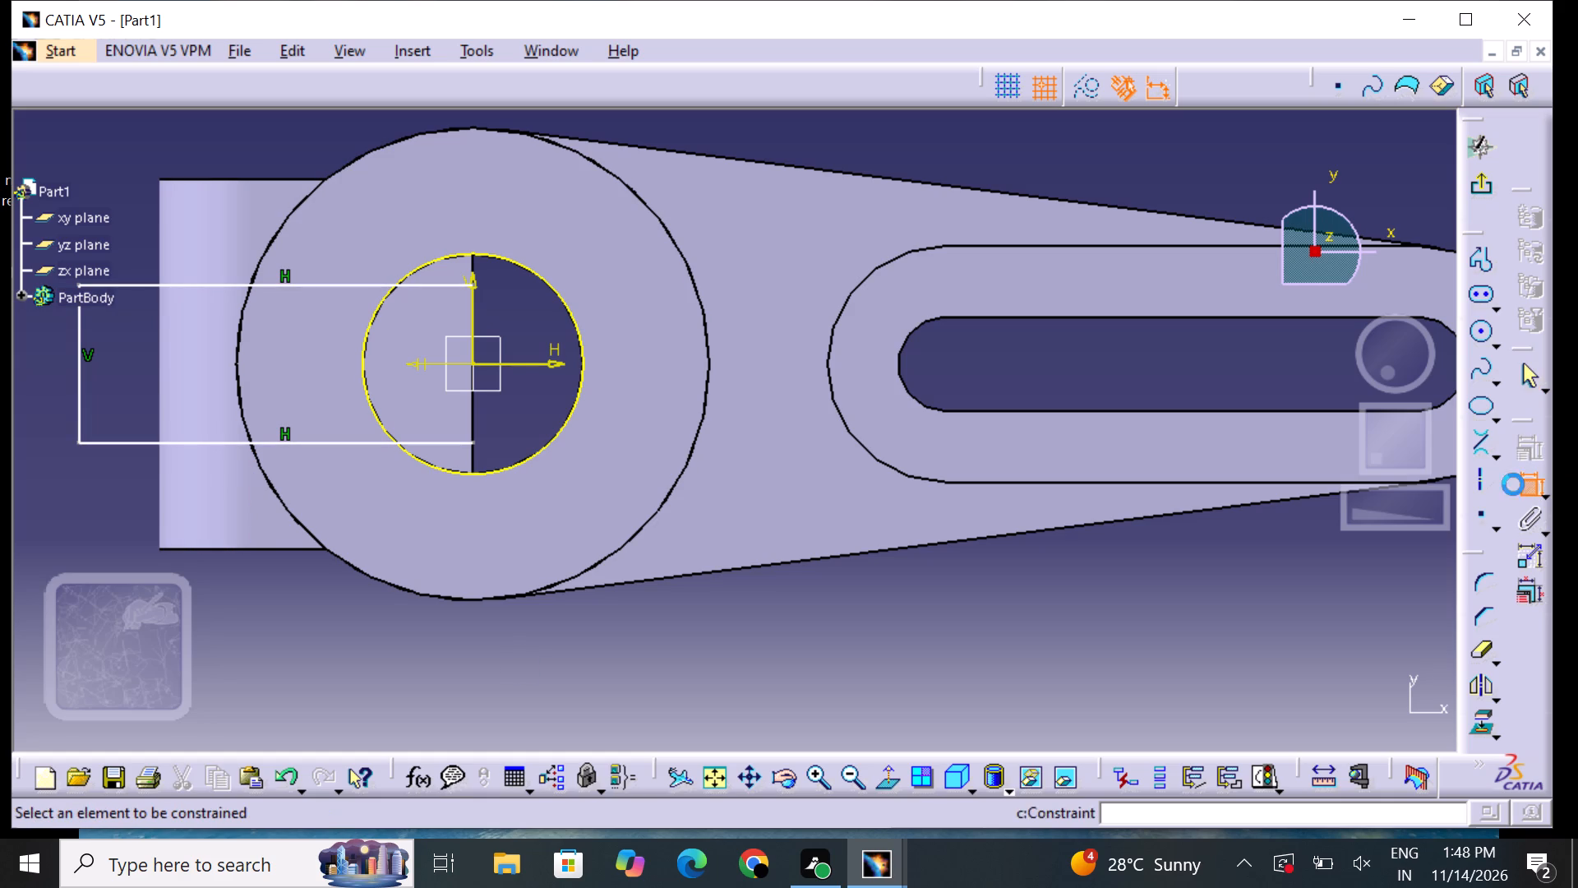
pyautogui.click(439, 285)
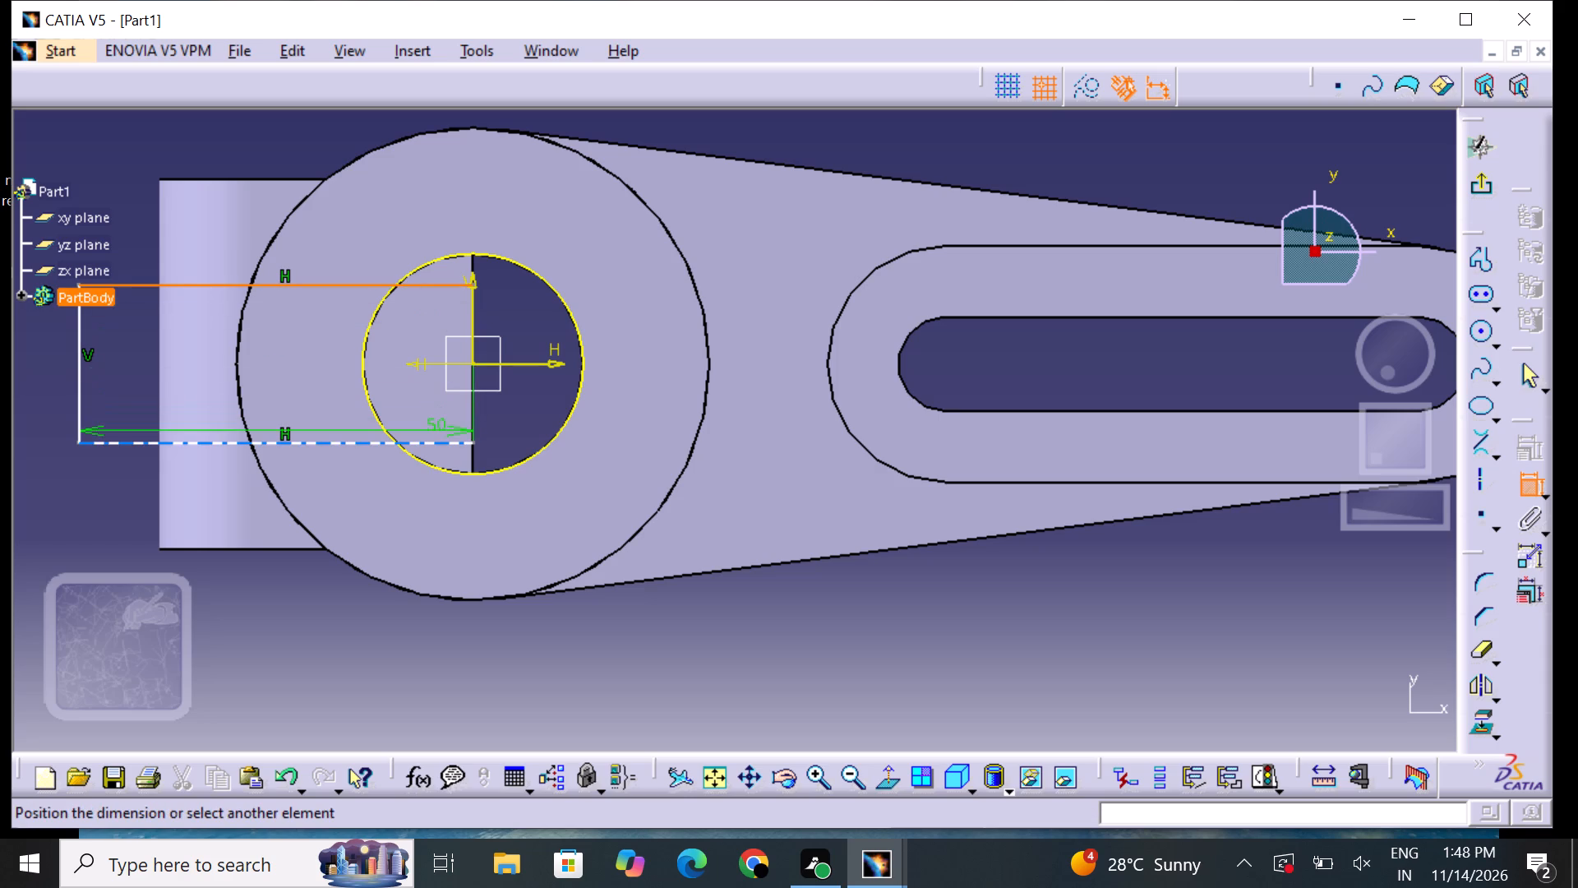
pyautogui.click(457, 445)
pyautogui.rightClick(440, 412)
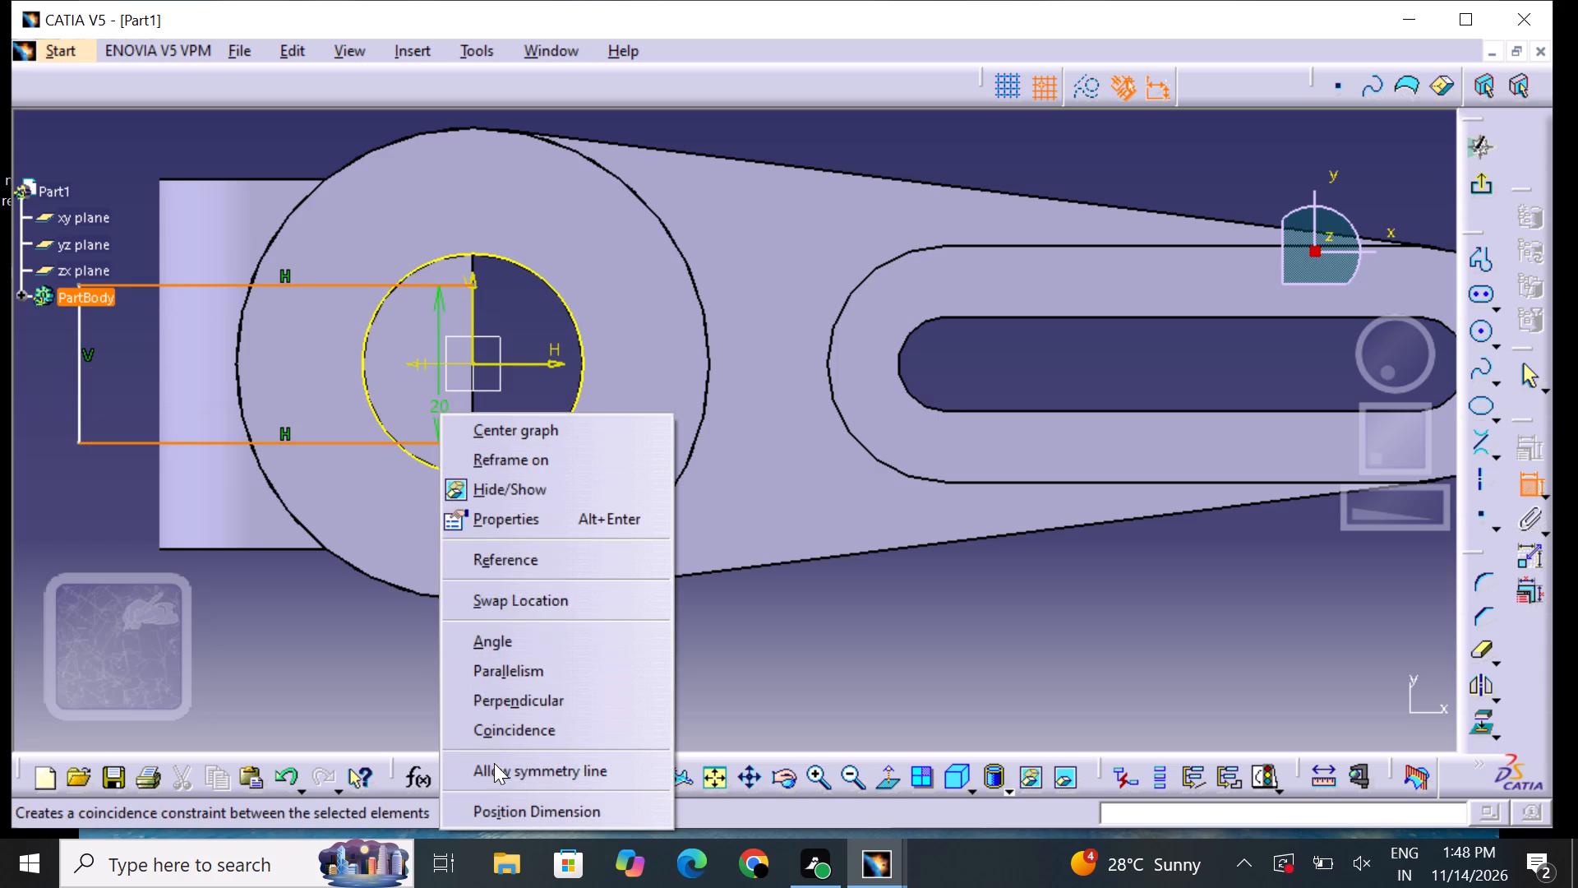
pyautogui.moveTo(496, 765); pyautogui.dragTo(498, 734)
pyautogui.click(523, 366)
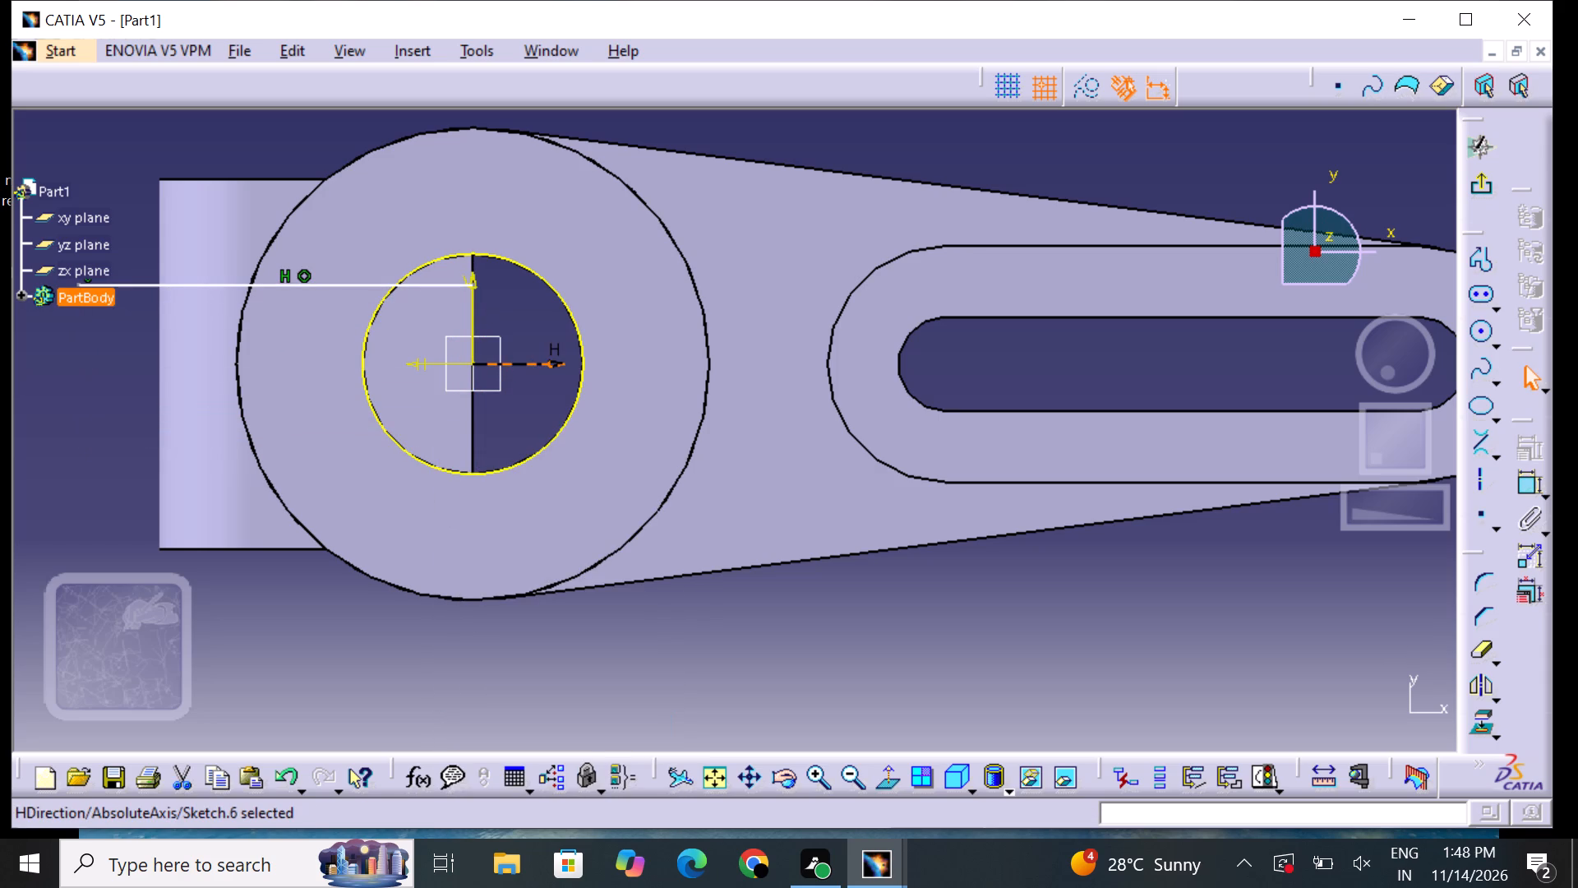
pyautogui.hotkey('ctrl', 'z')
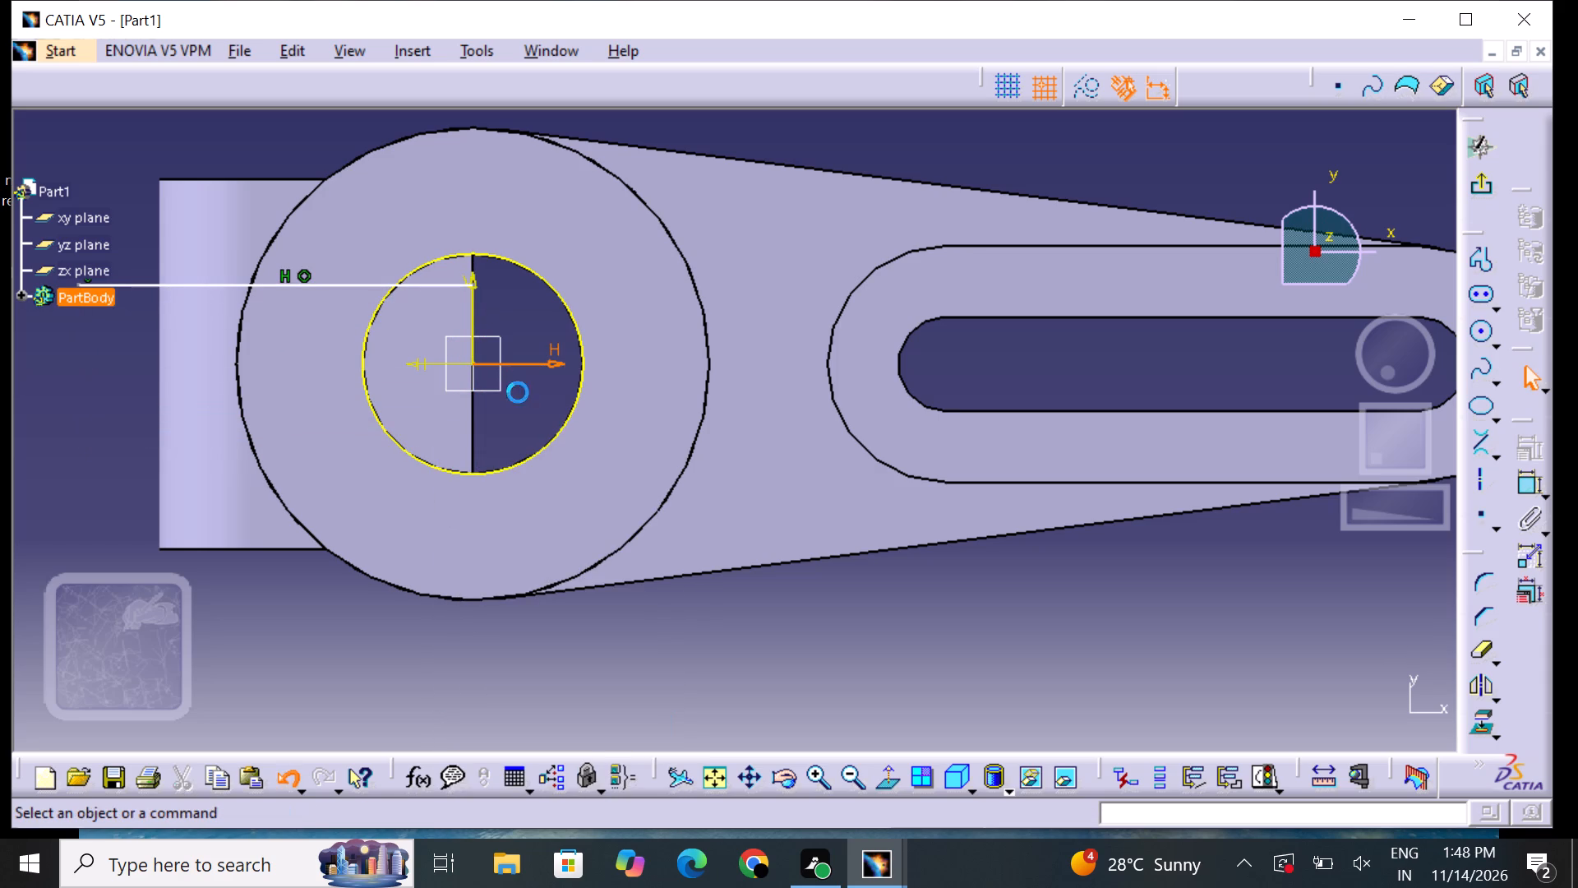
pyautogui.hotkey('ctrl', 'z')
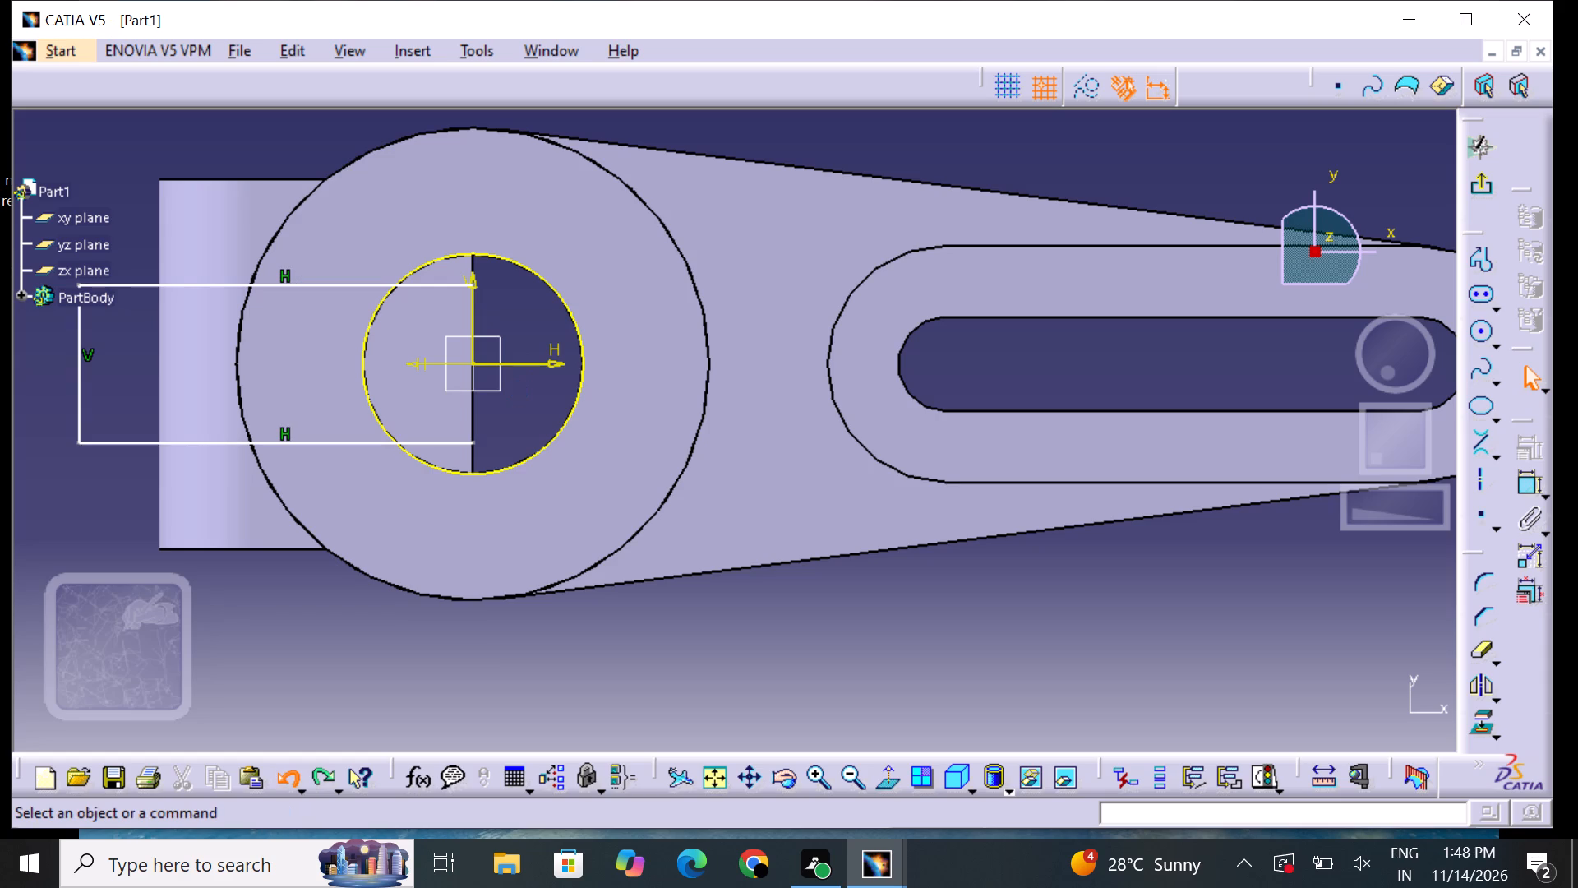
# Dimension the distance between the profile's two horizontal lines and set it to 3 mm.
pyautogui.click(850, 783)
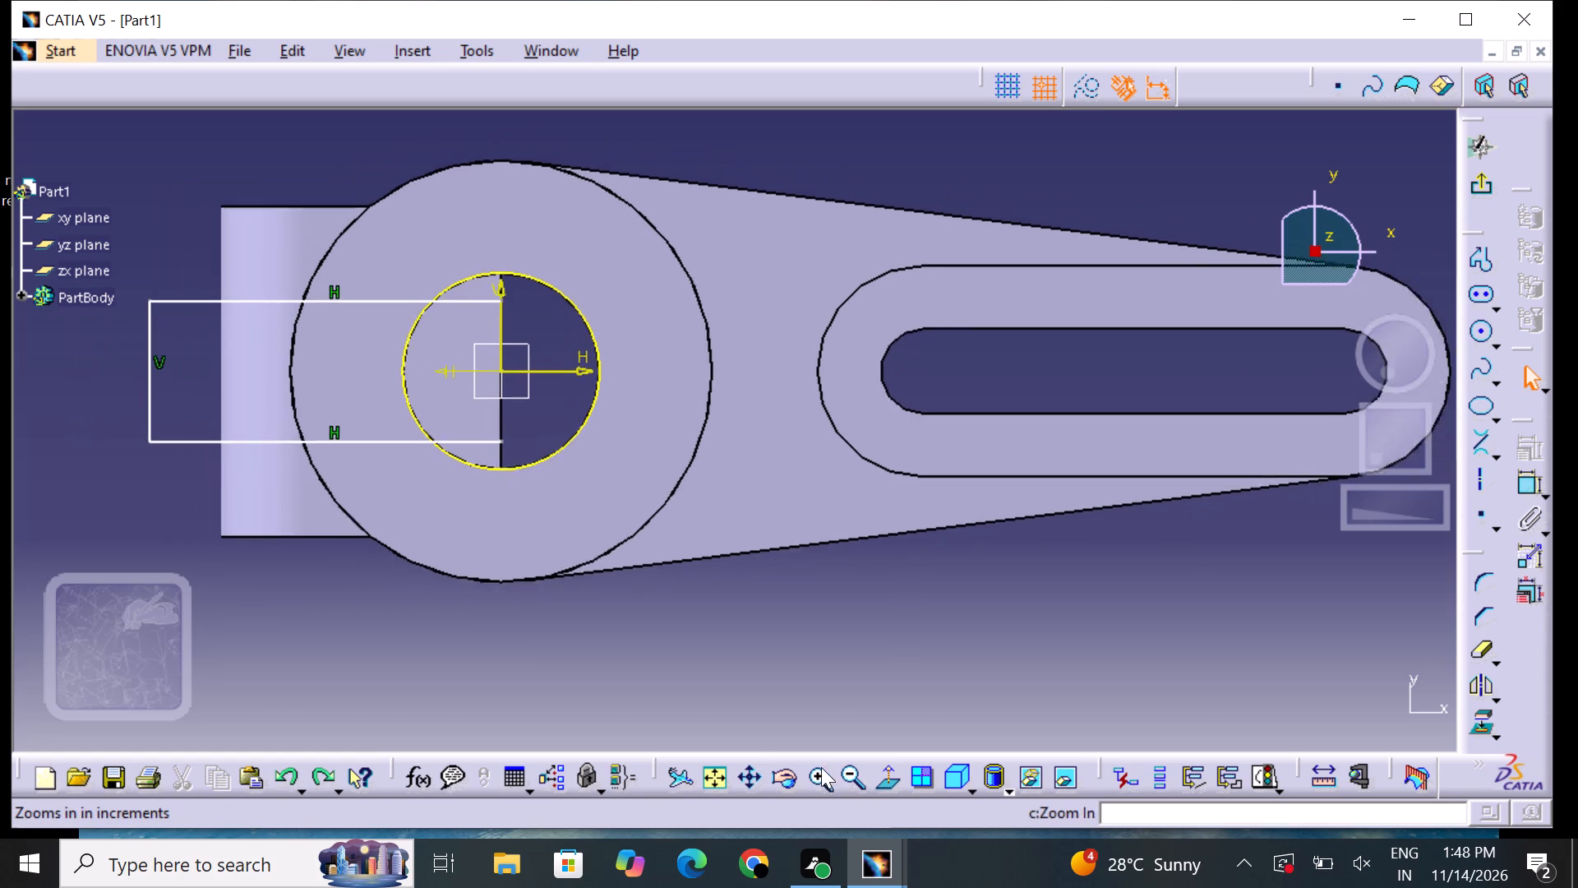
pyautogui.moveTo(579, 653); pyautogui.dragTo(585, 660, button='middle')
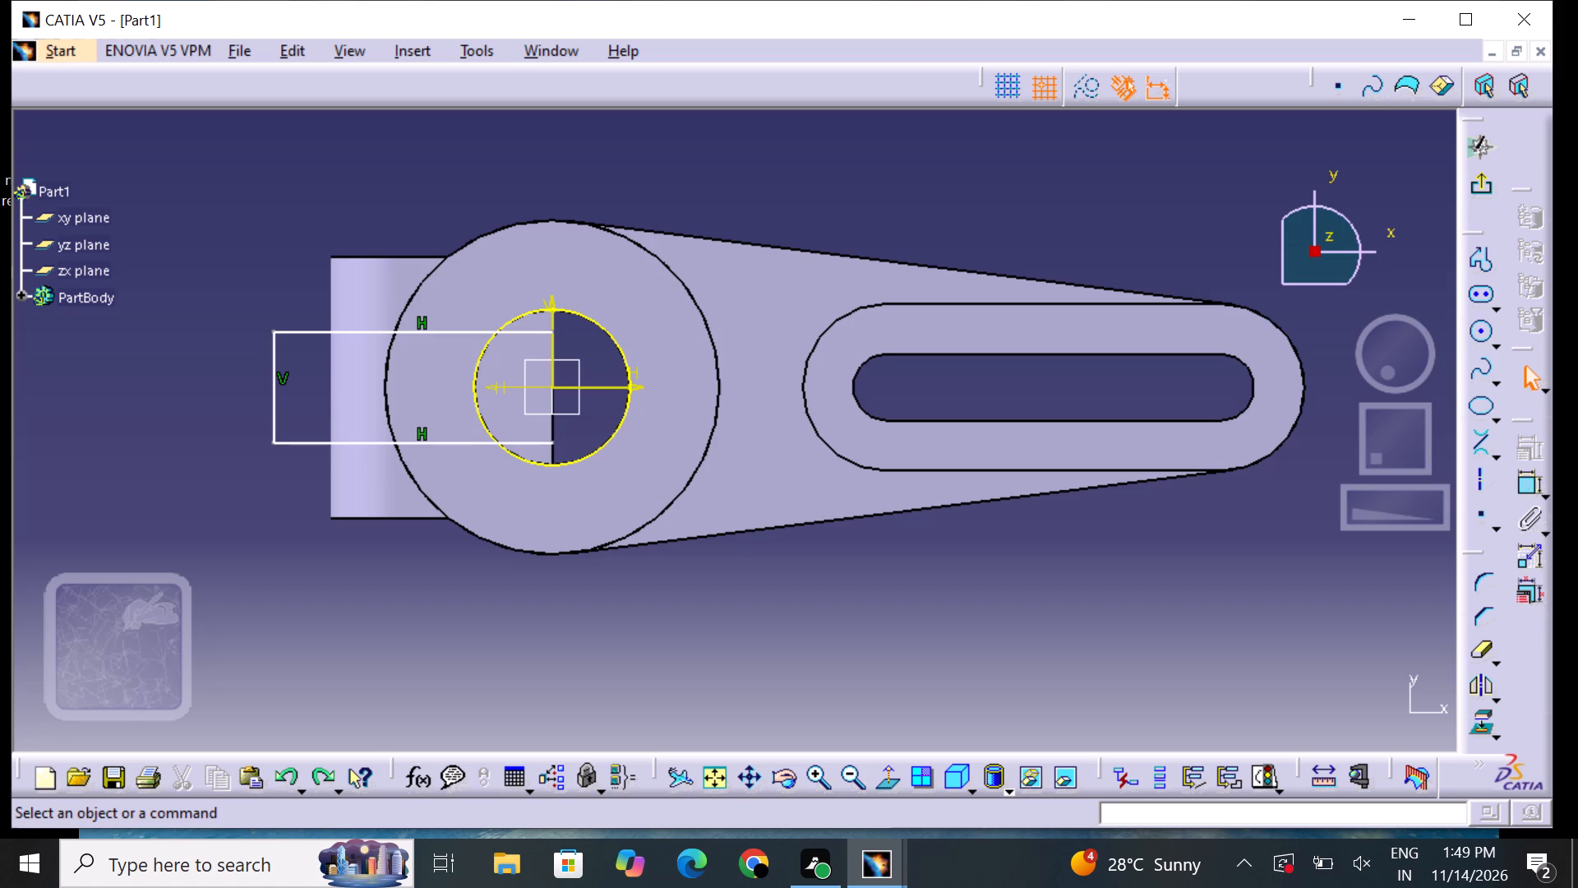
pyautogui.click(1520, 476)
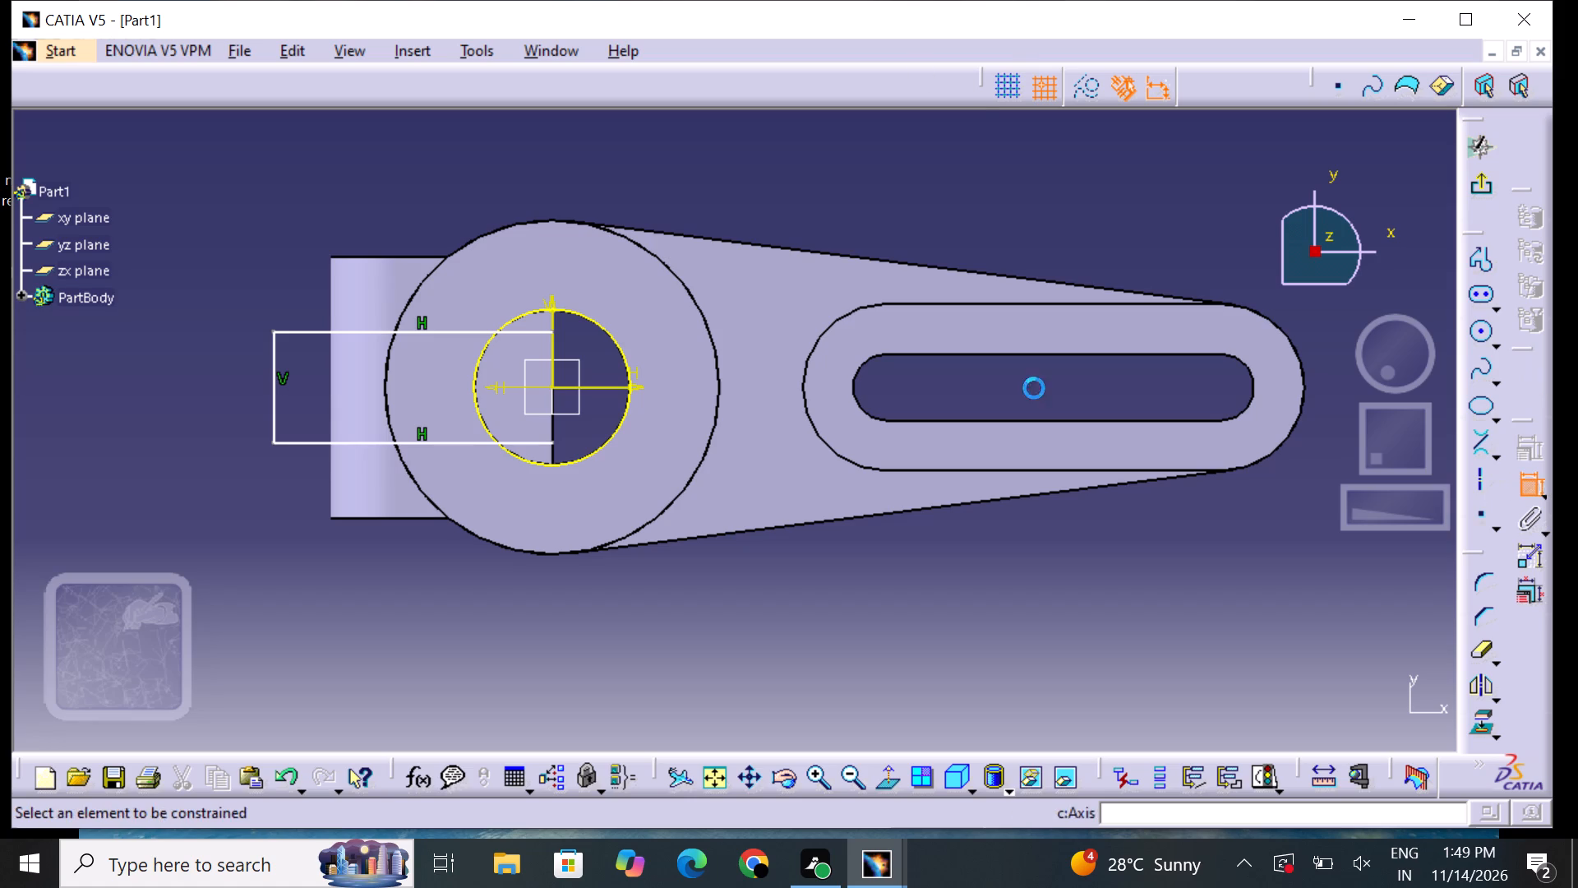
pyautogui.click(371, 330)
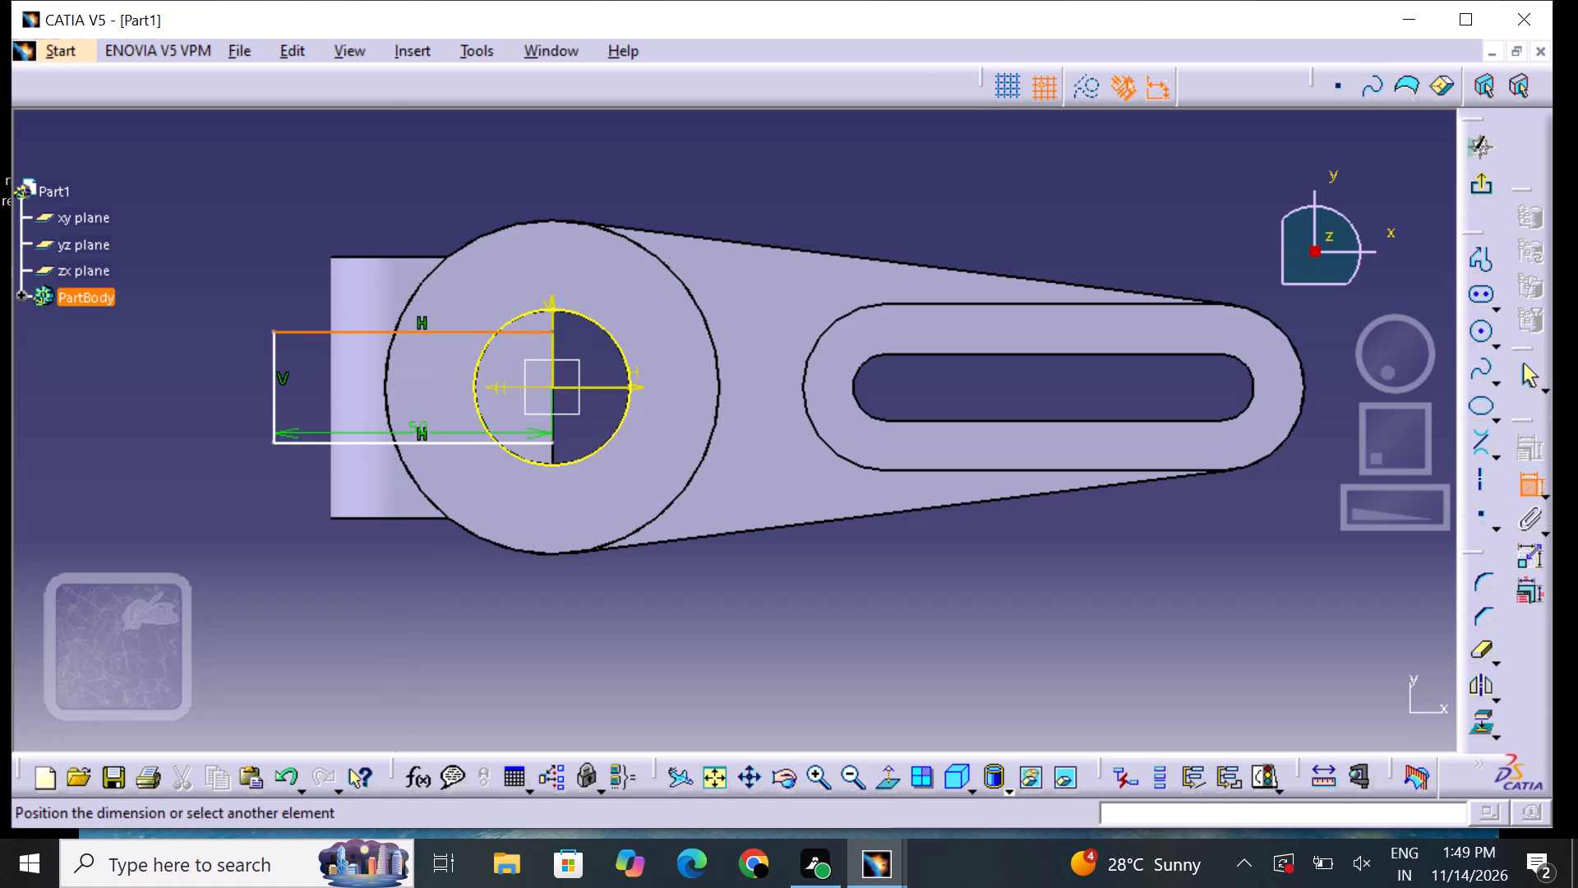
pyautogui.click(429, 441)
pyautogui.click(178, 400)
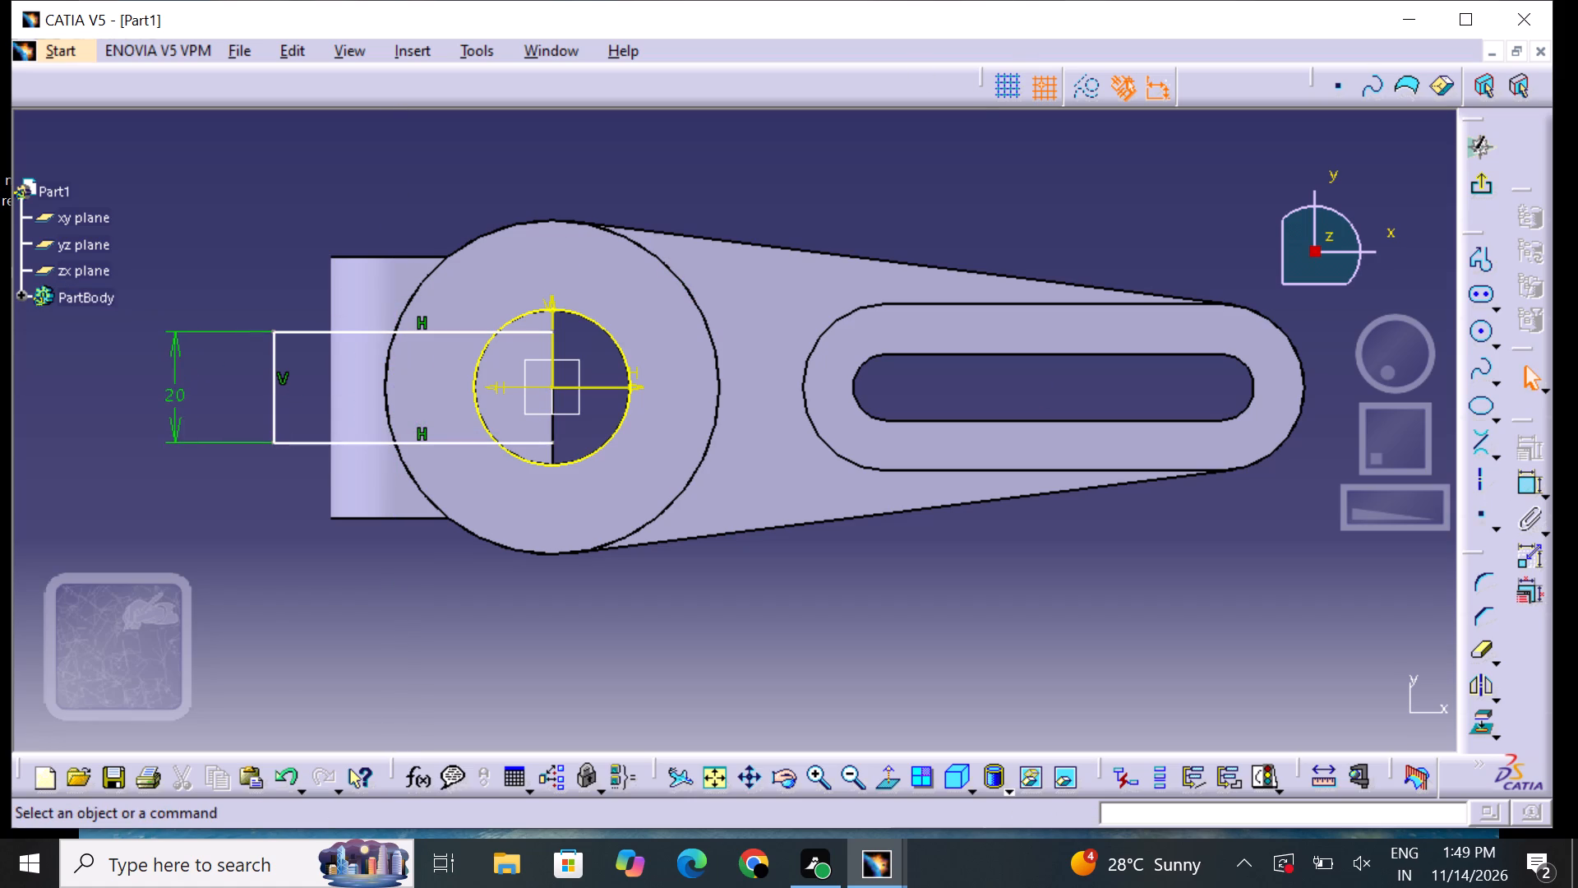
pyautogui.doubleClick(178, 394)
pyautogui.press('BackSpace')
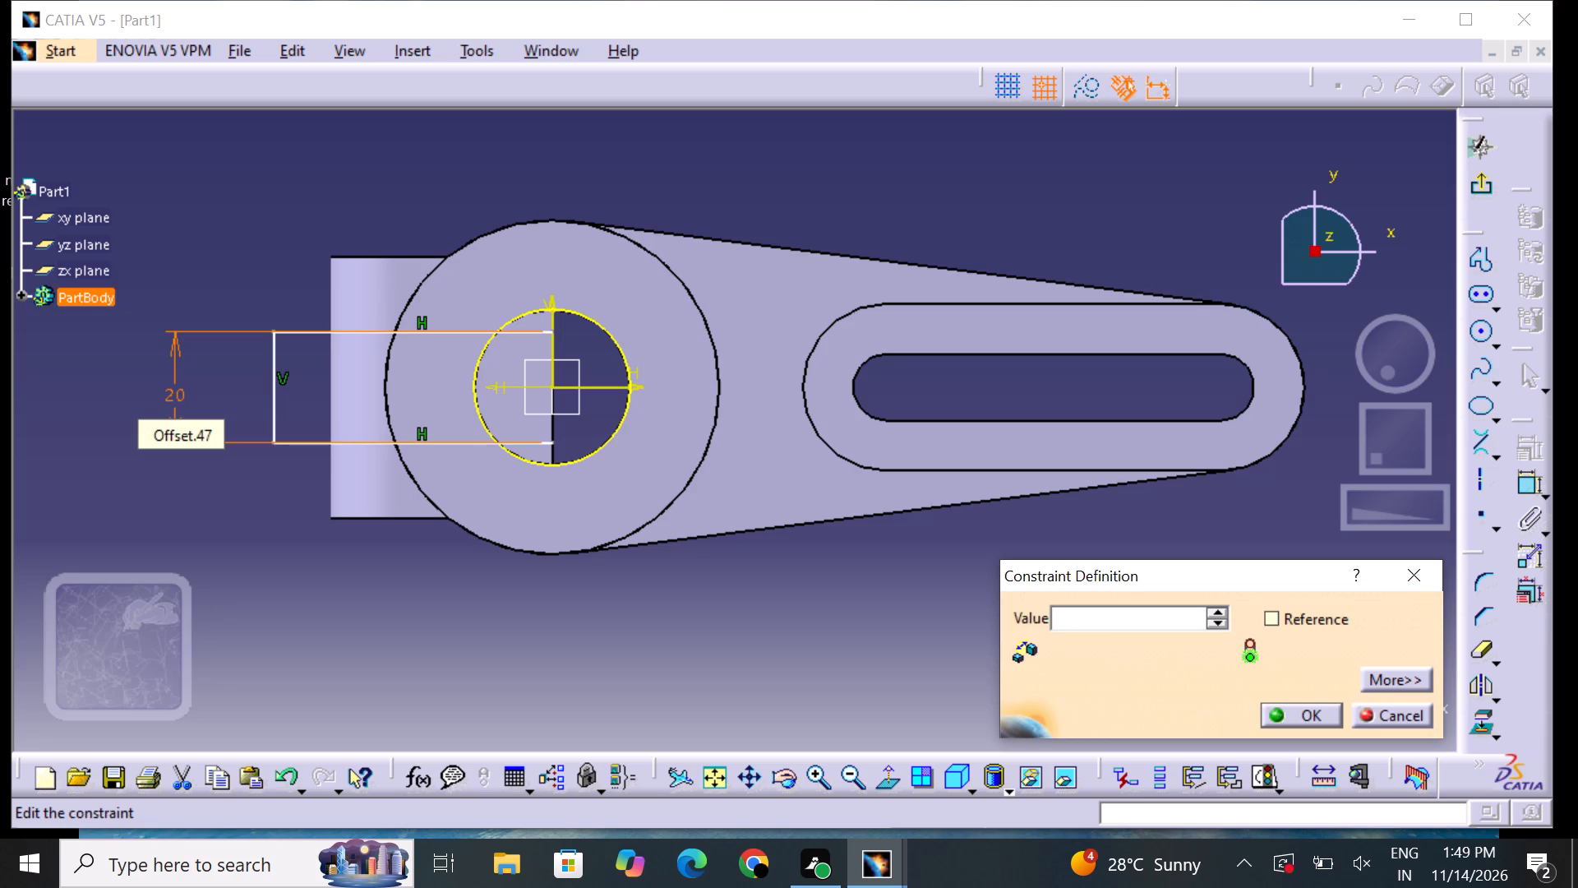
pyautogui.press('3')
pyautogui.press('Return')
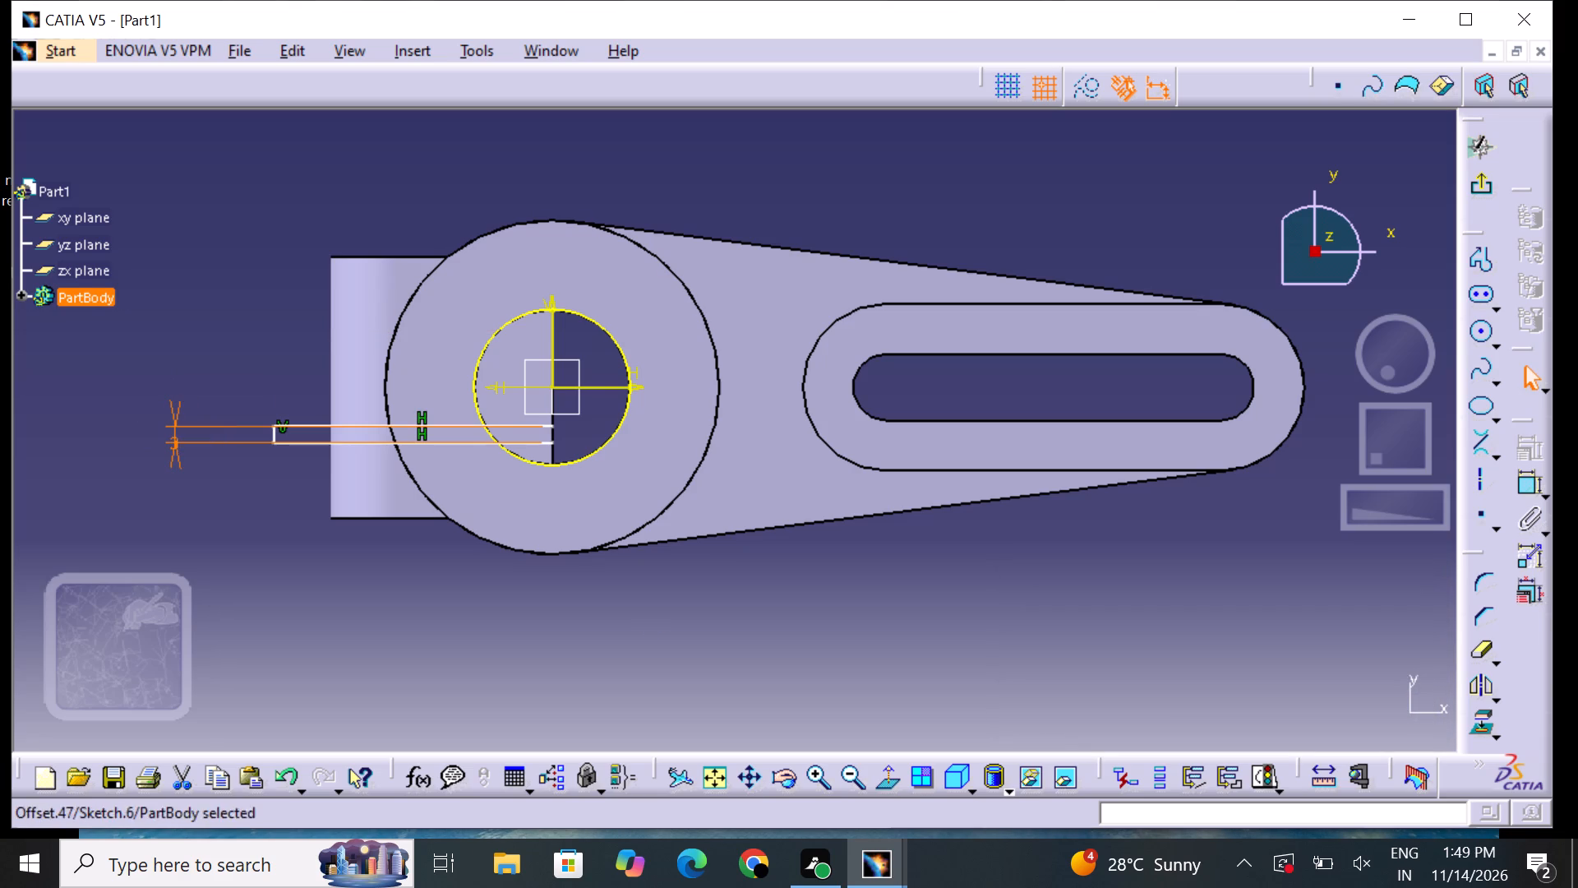
pyautogui.moveTo(643, 610); pyautogui.dragTo(656, 627)
# Constrain the two horizontal lines to be symmetric about the sketch's horizontal axis.
pyautogui.click(1518, 476)
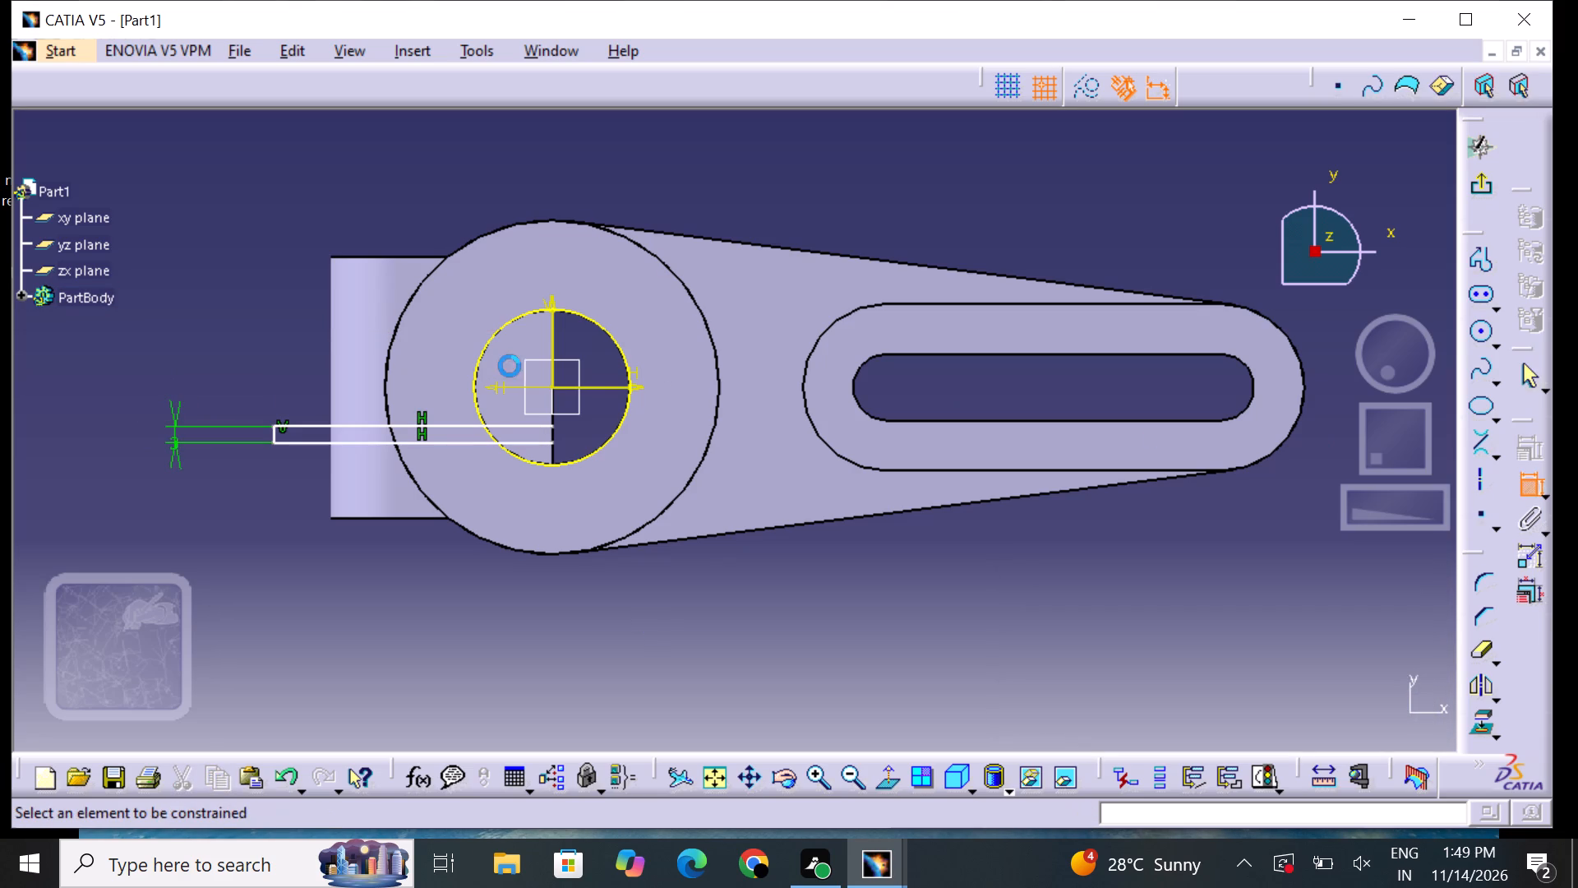
pyautogui.click(516, 424)
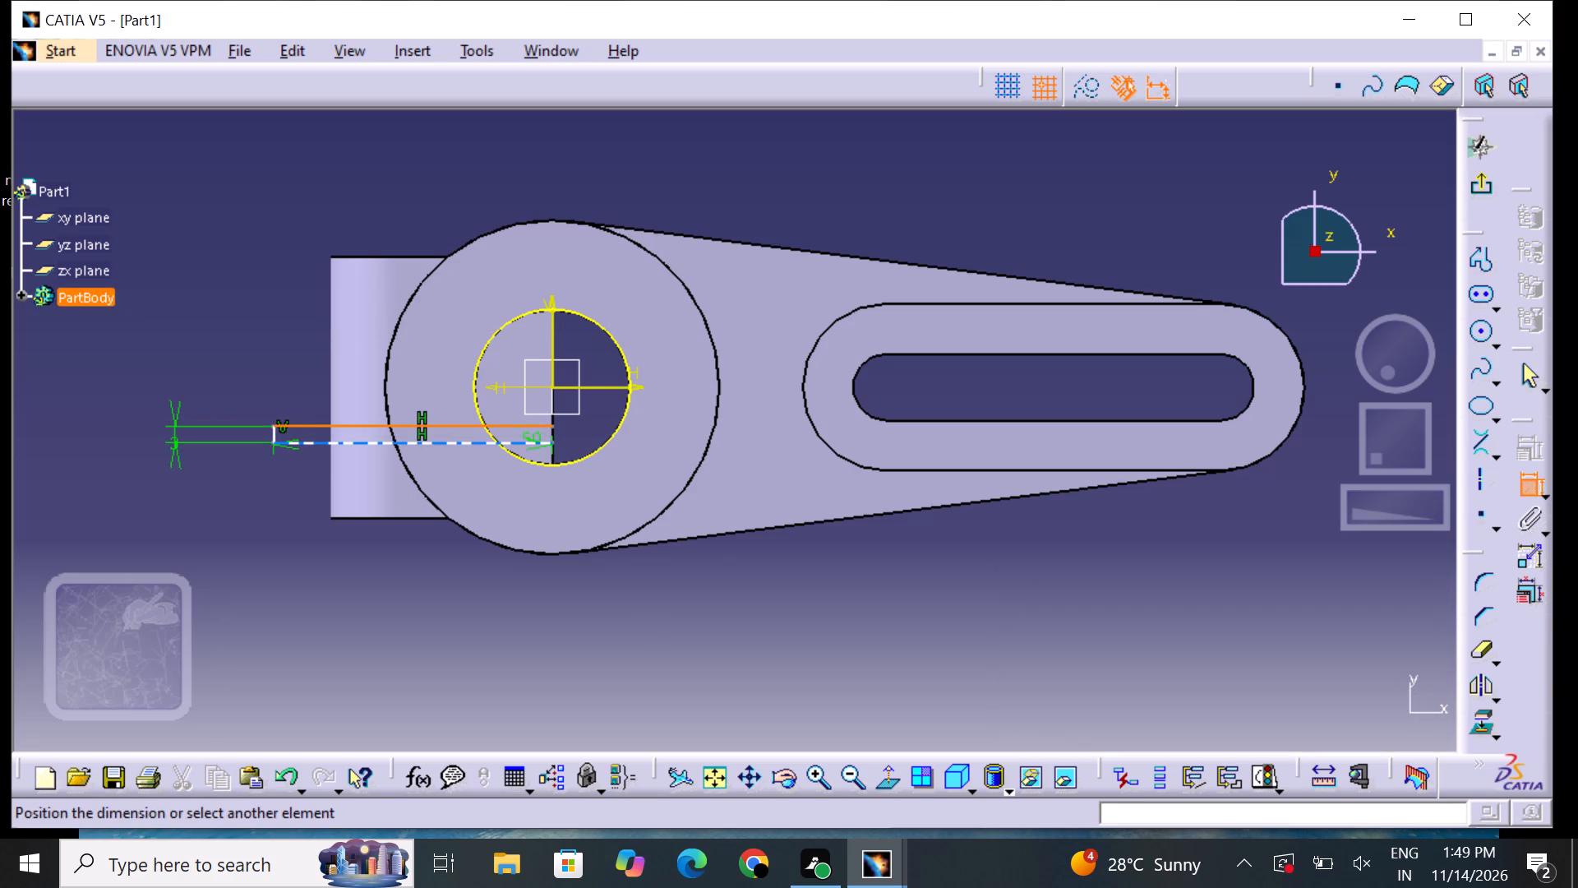
pyautogui.click(526, 445)
pyautogui.rightClick(524, 431)
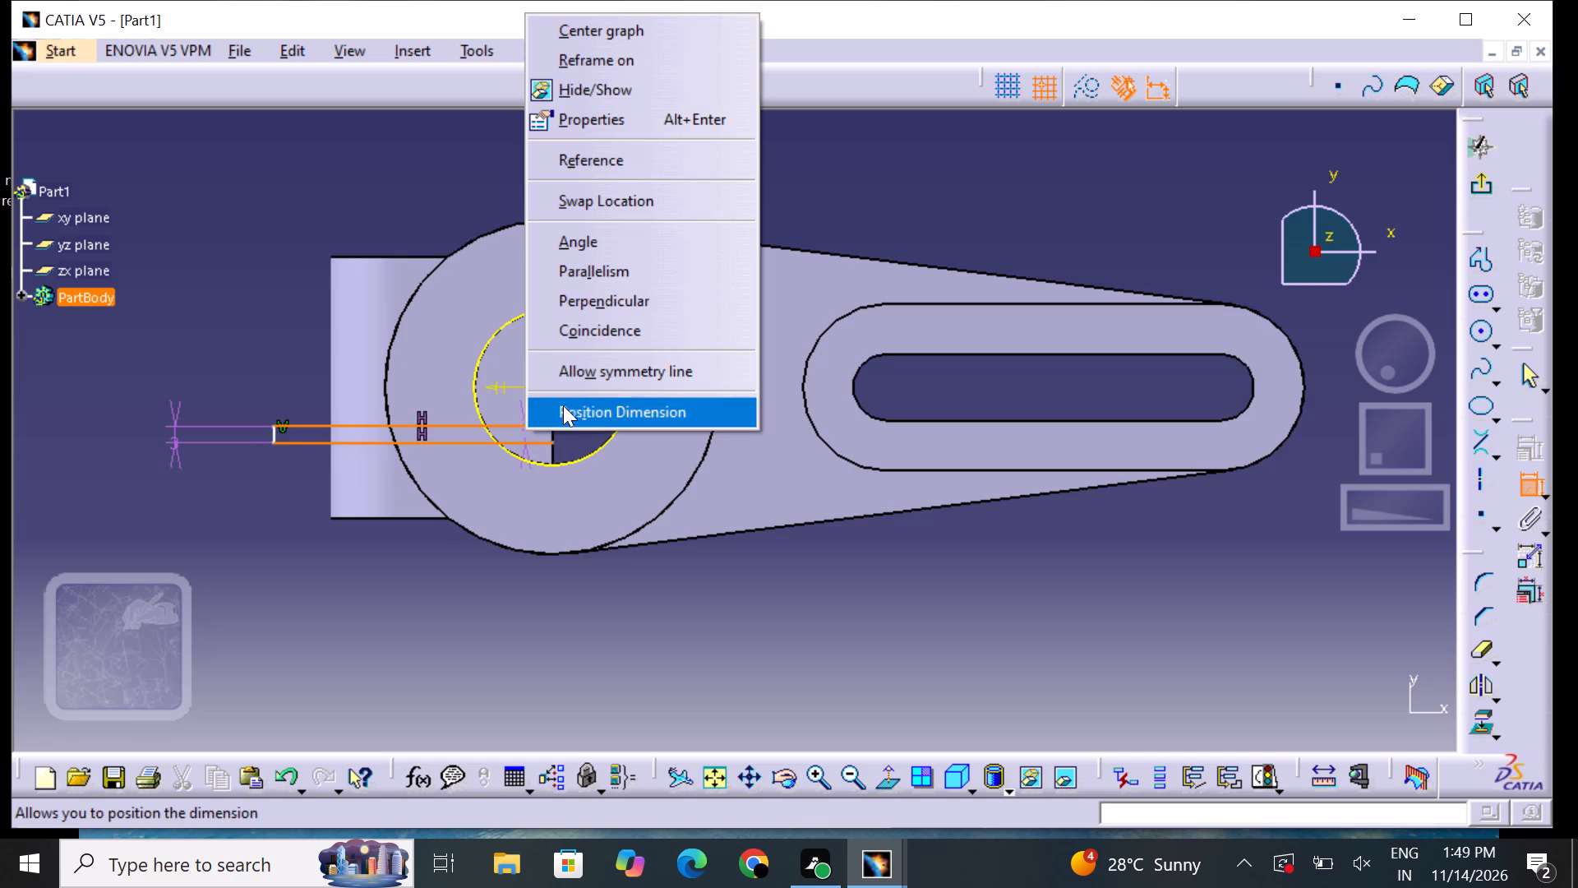
pyautogui.click(588, 375)
pyautogui.click(590, 386)
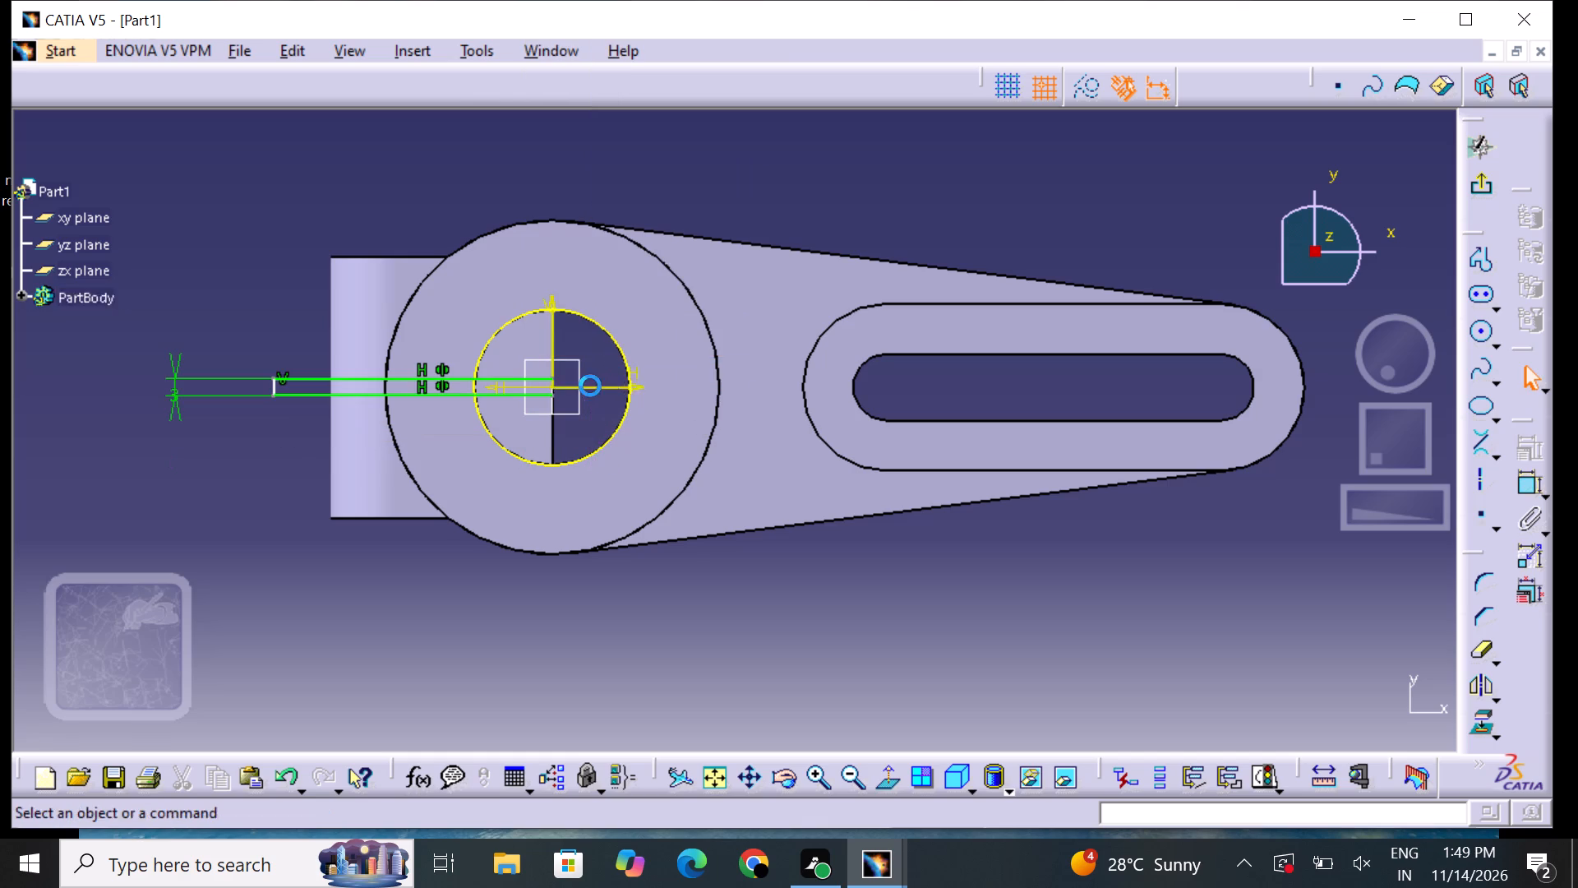
pyautogui.click(728, 623)
# Quick Trim the portions of both horizontal lines that lie inside the projected bore circle.
pyautogui.click(825, 784)
pyautogui.moveTo(739, 619); pyautogui.dragTo(745, 611, button='middle')
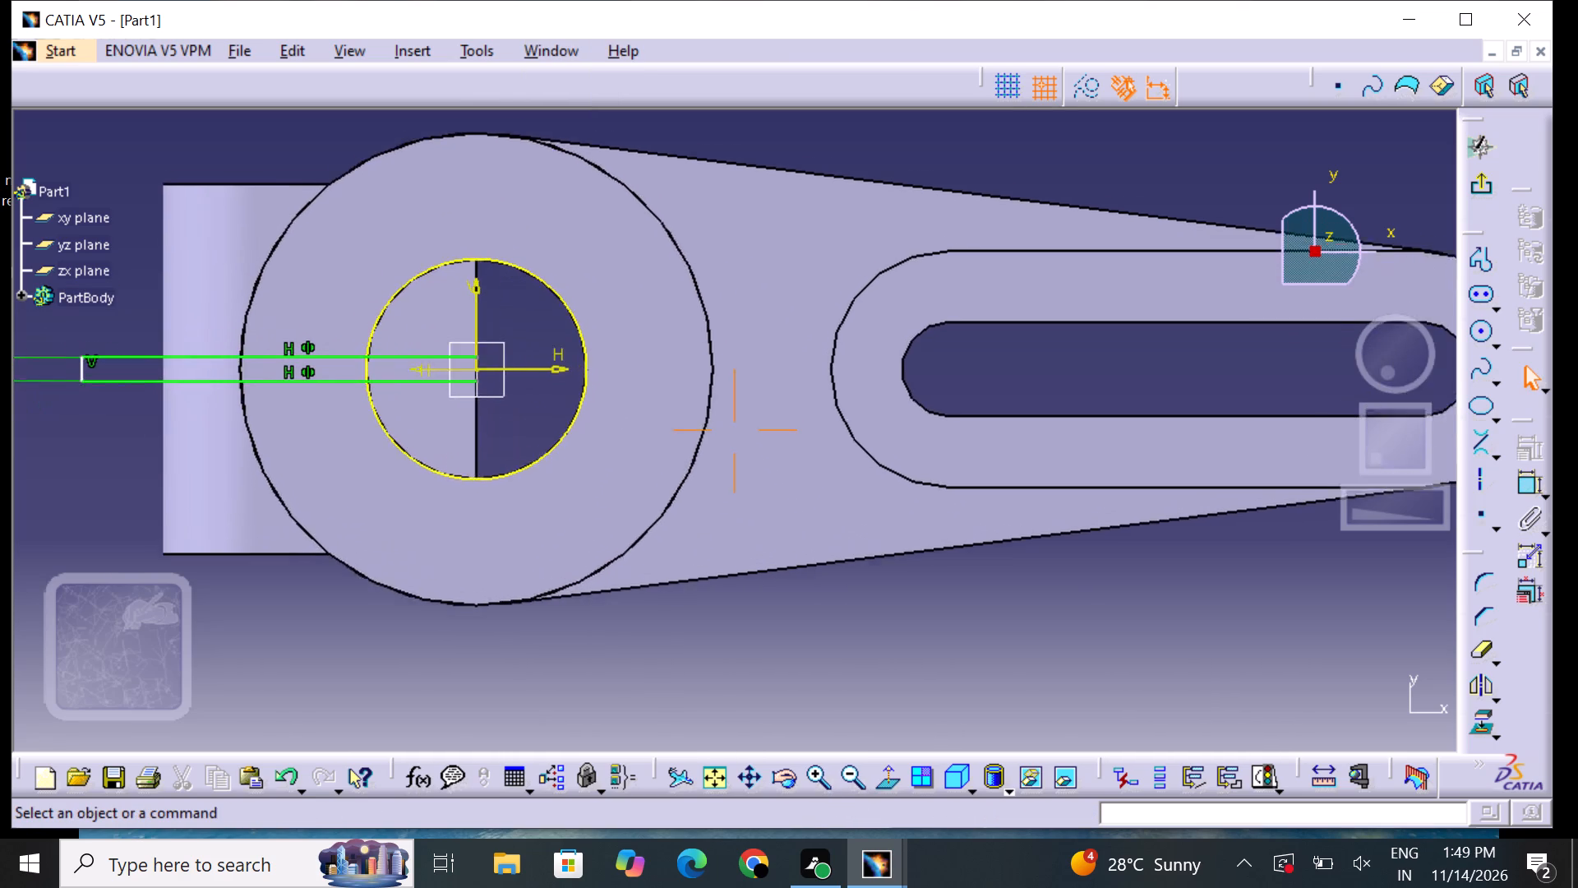
pyautogui.moveTo(745, 611); pyautogui.dragTo(778, 580, button='middle')
pyautogui.click(1472, 654)
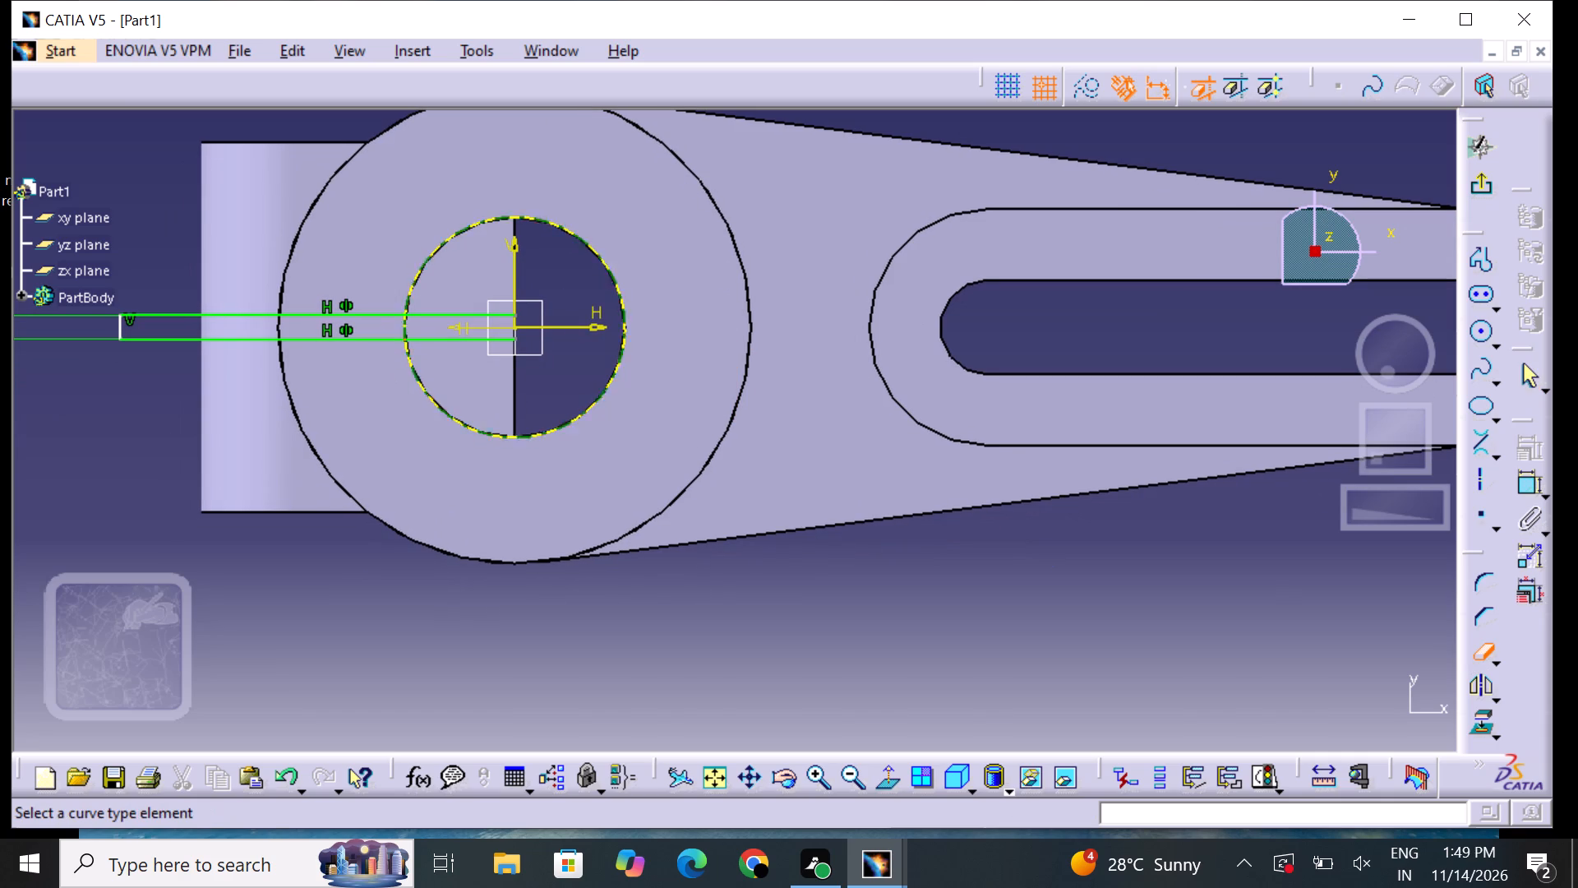
pyautogui.click(441, 317)
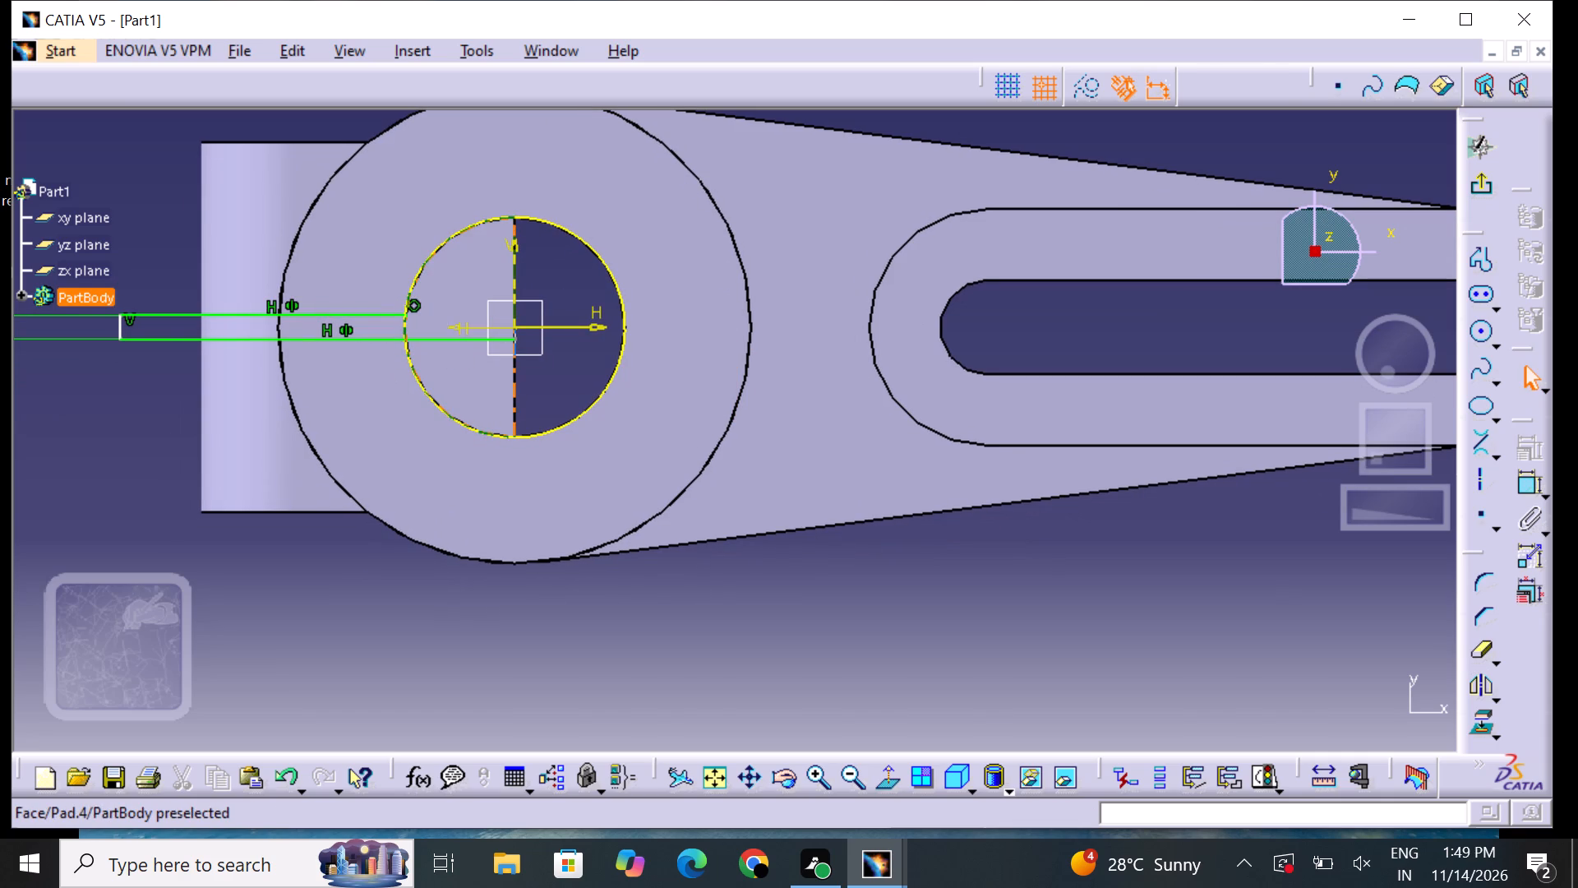
pyautogui.doubleClick(1484, 655)
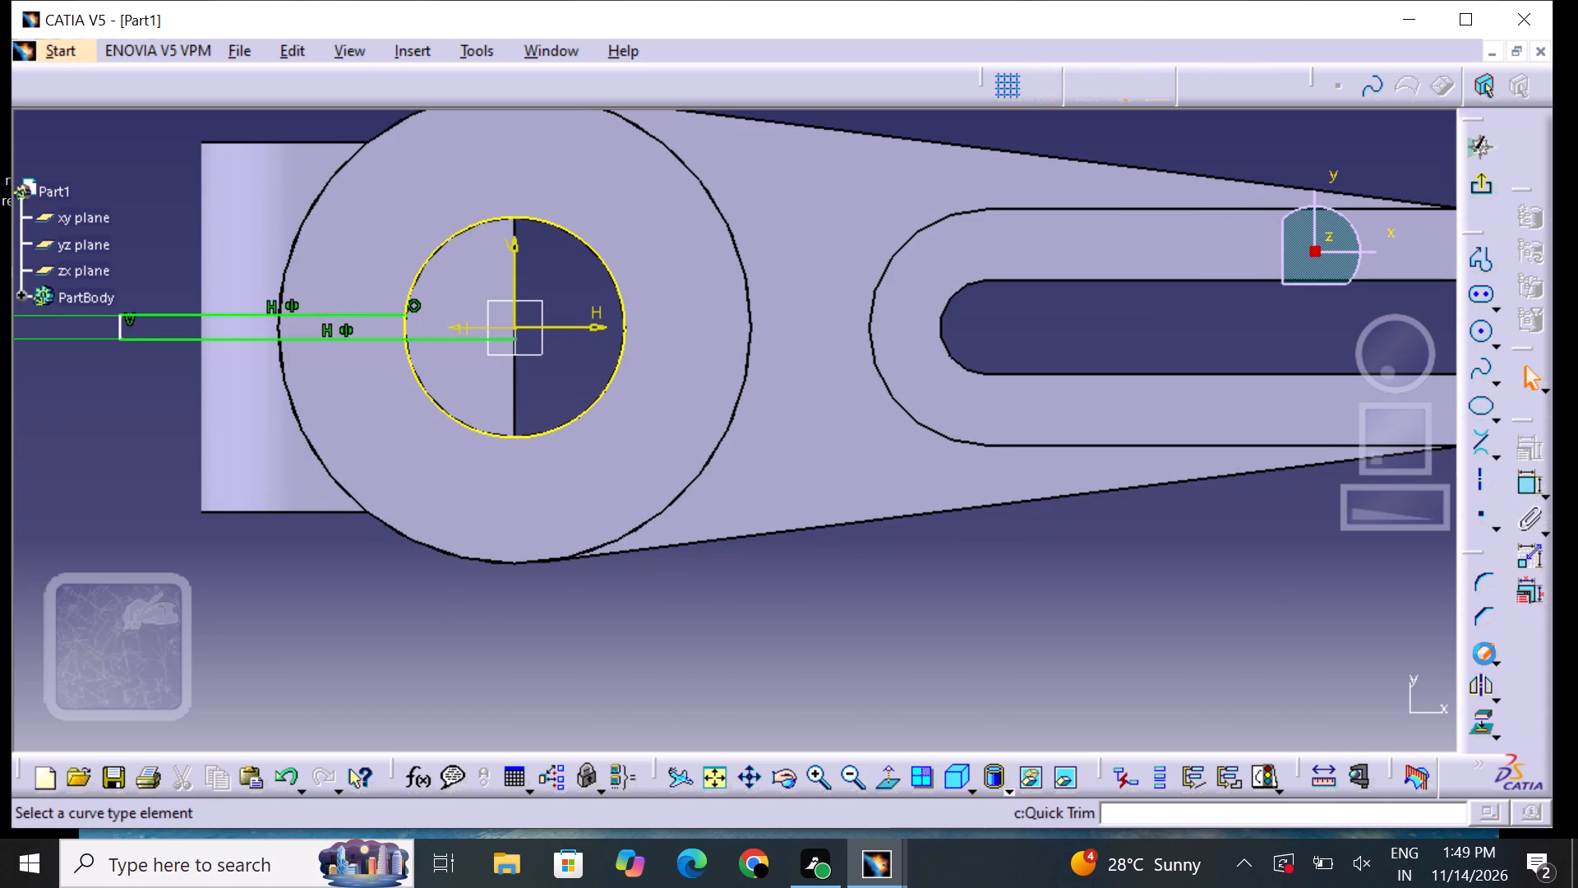
pyautogui.click(454, 340)
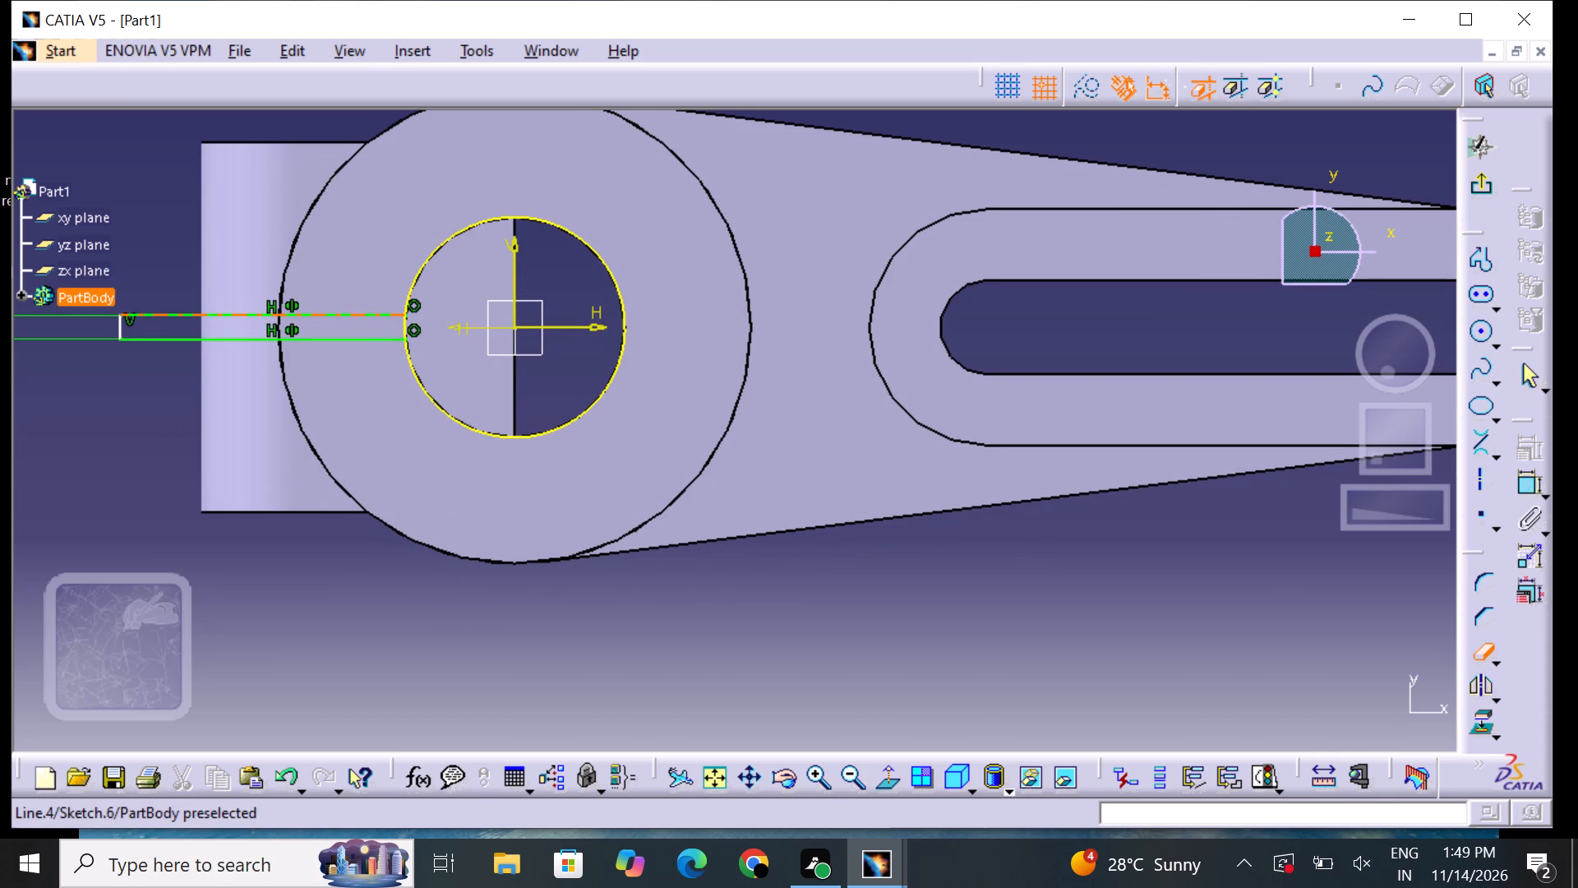
pyautogui.click(405, 329)
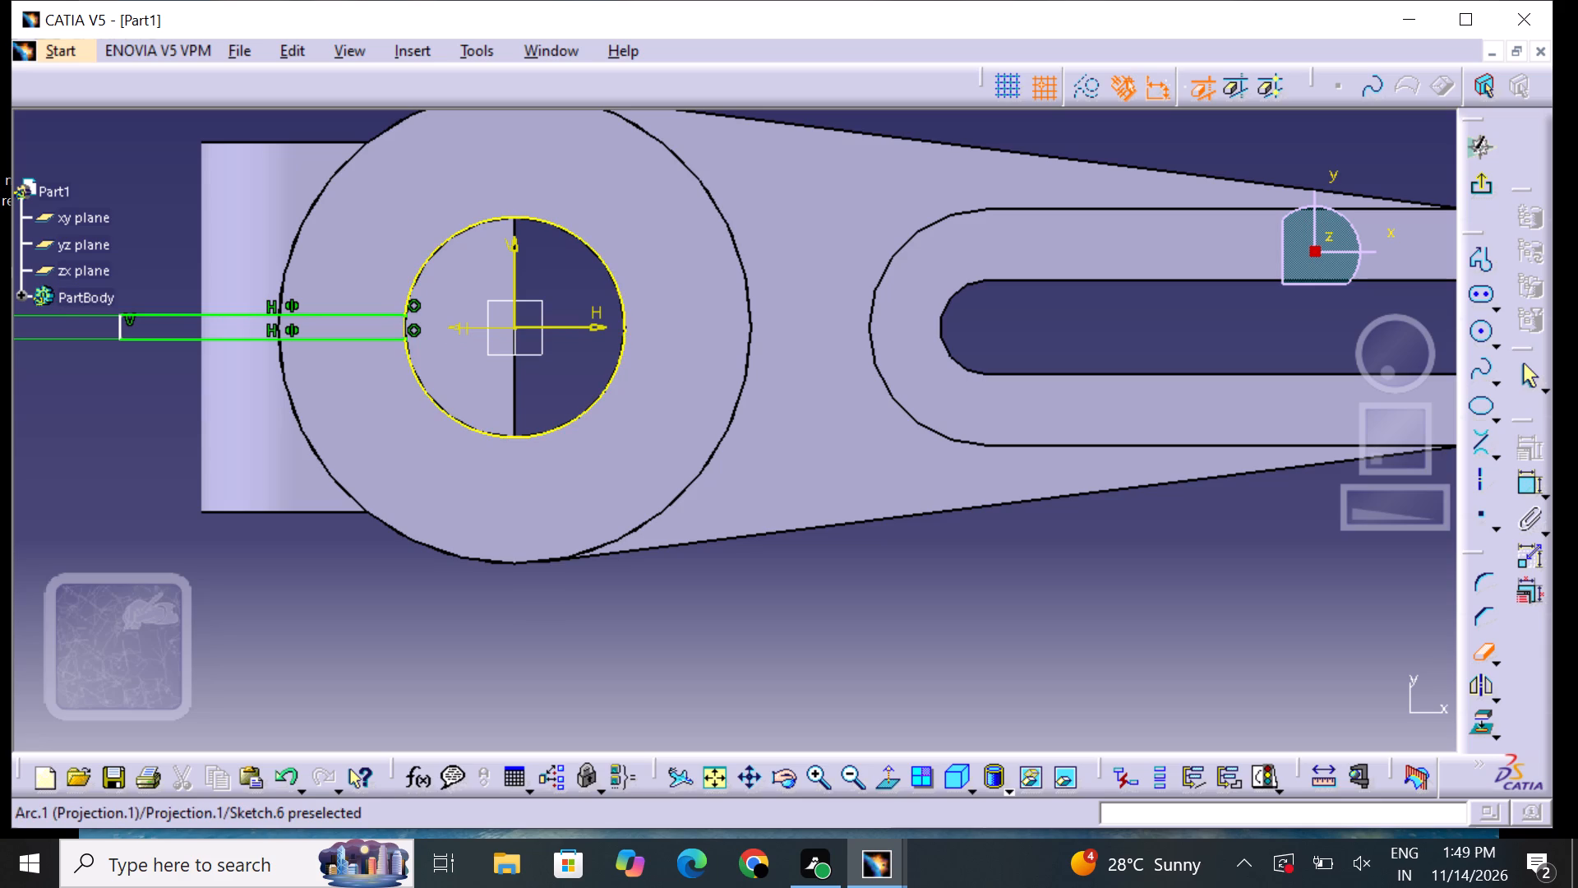
pyautogui.moveTo(745, 650); pyautogui.dragTo(757, 647)
pyautogui.click(1477, 656)
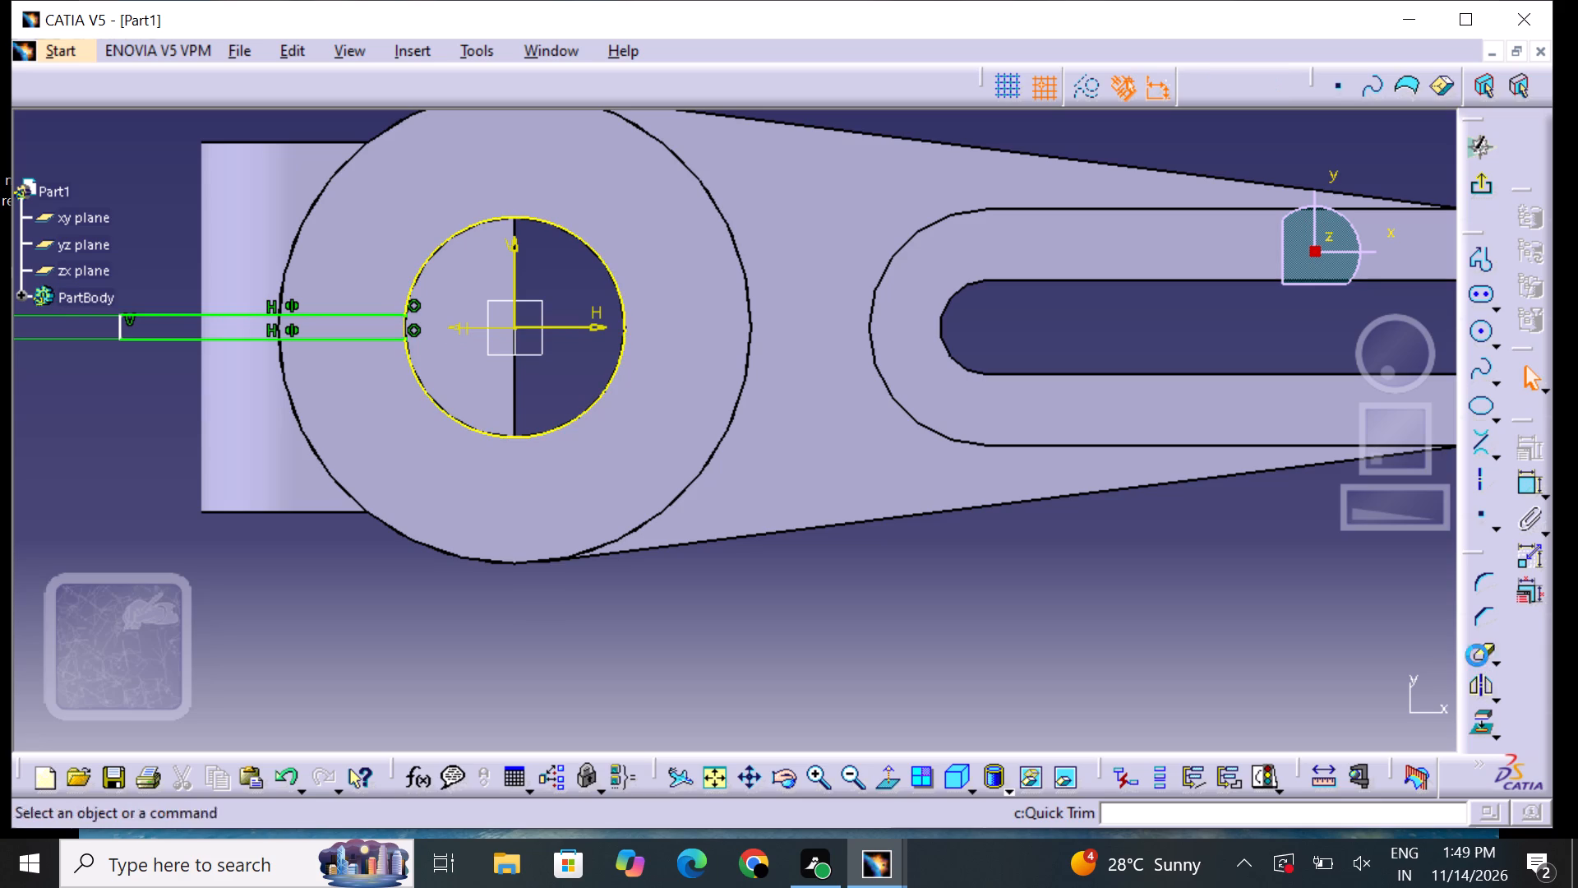
# Exit the sketch and return to the 3D part.
pyautogui.click(1479, 196)
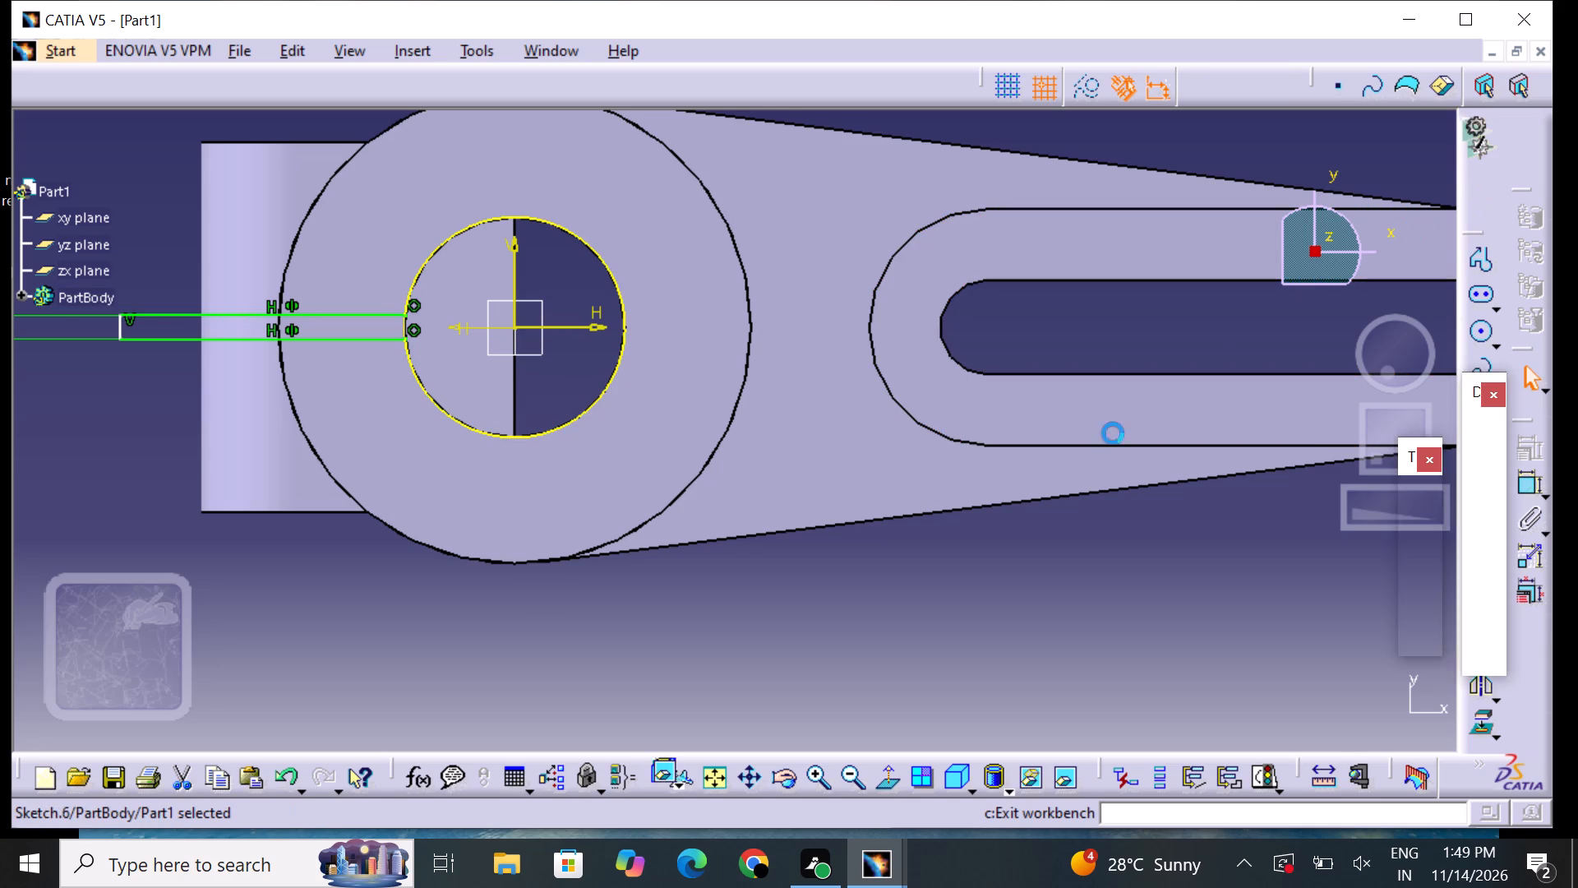
pyautogui.scroll(1, 998, 464)
pyautogui.moveTo(998, 463); pyautogui.dragTo(944, 403, button='middle')
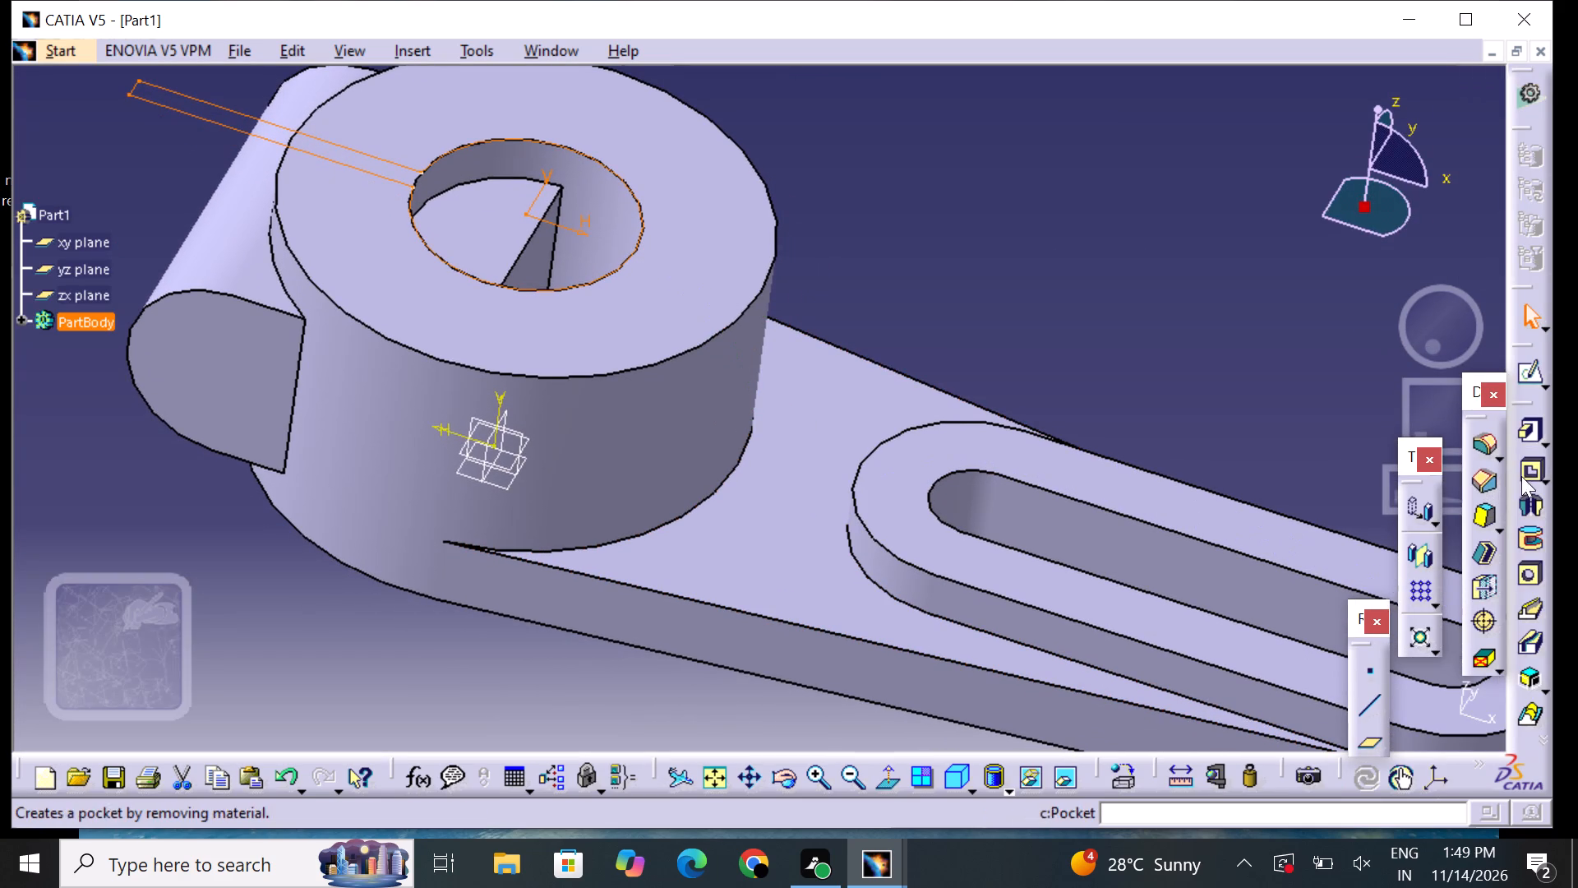
# Pocket the 3 mm slit profile through the ring and lug using the Up to last limit.
pyautogui.click(1521, 474)
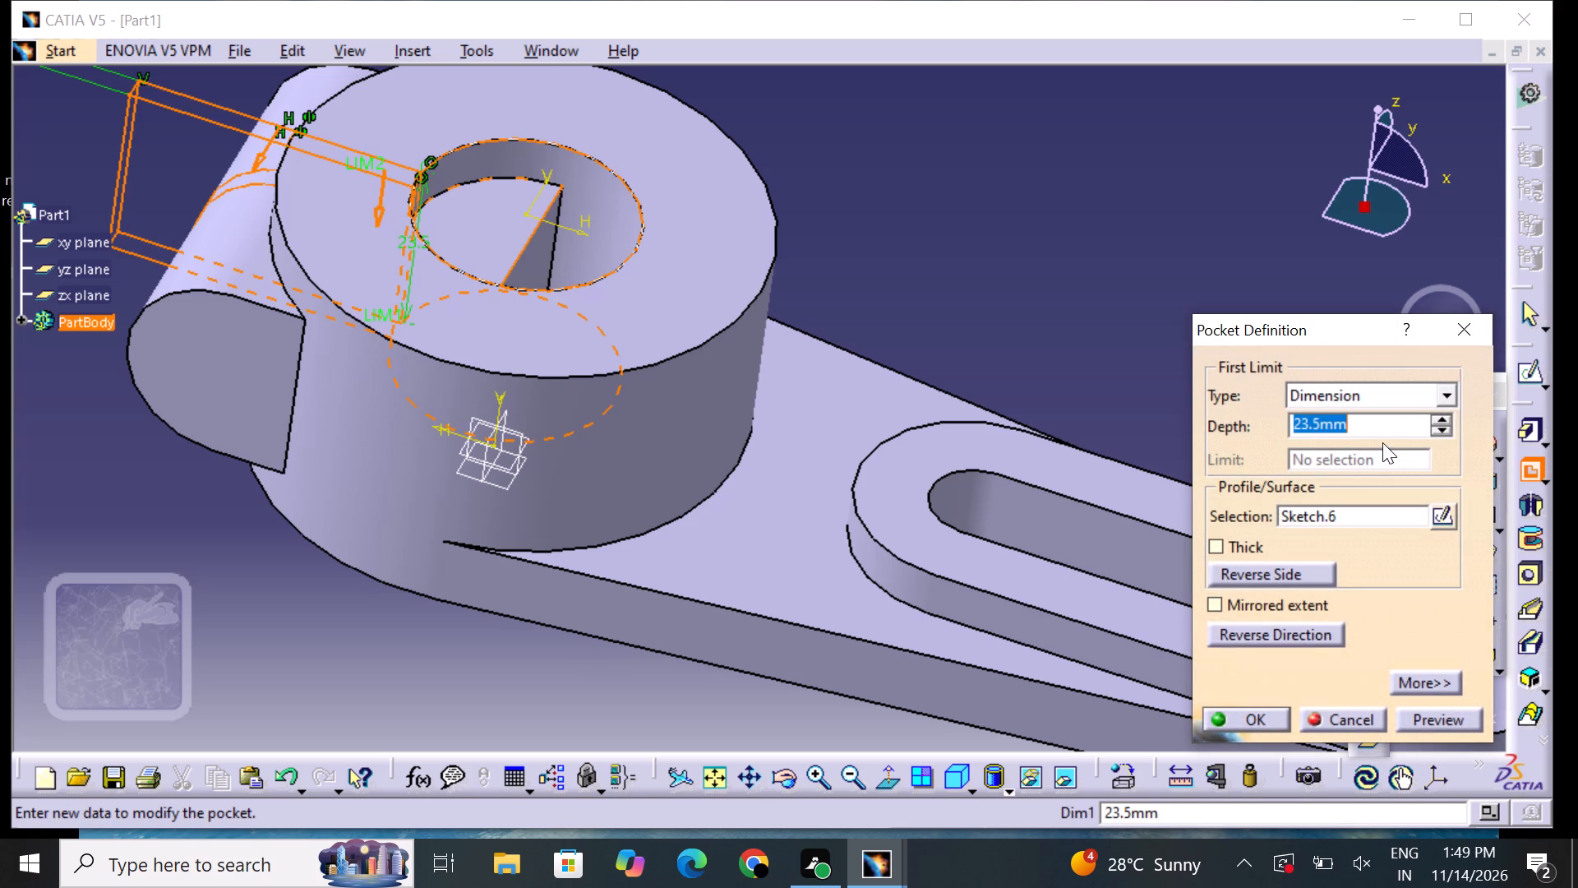
pyautogui.click(1338, 395)
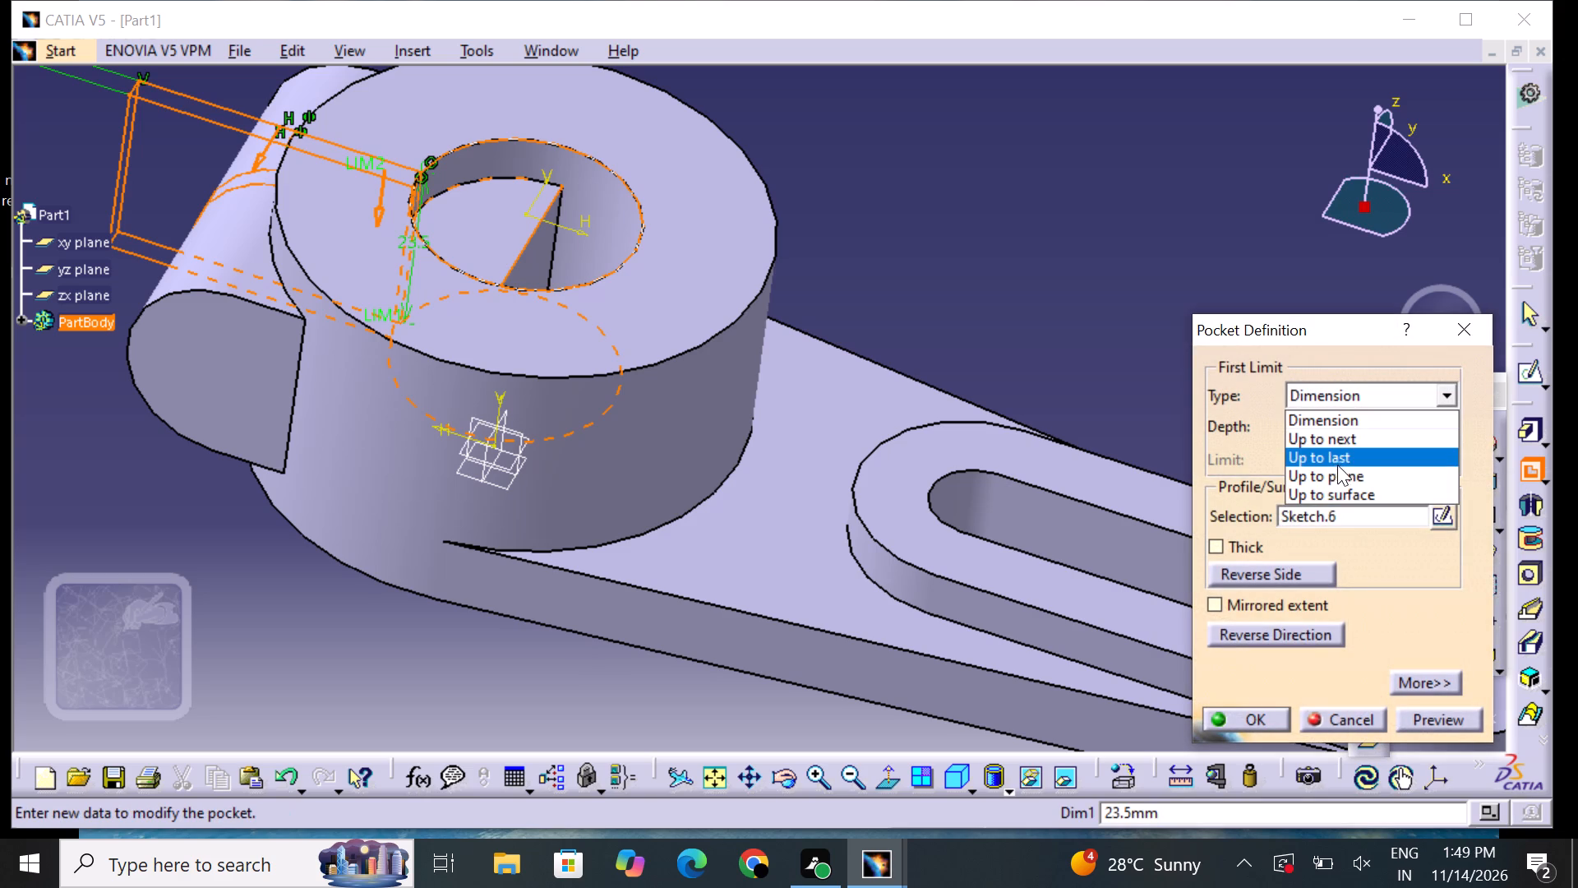
pyautogui.click(1339, 442)
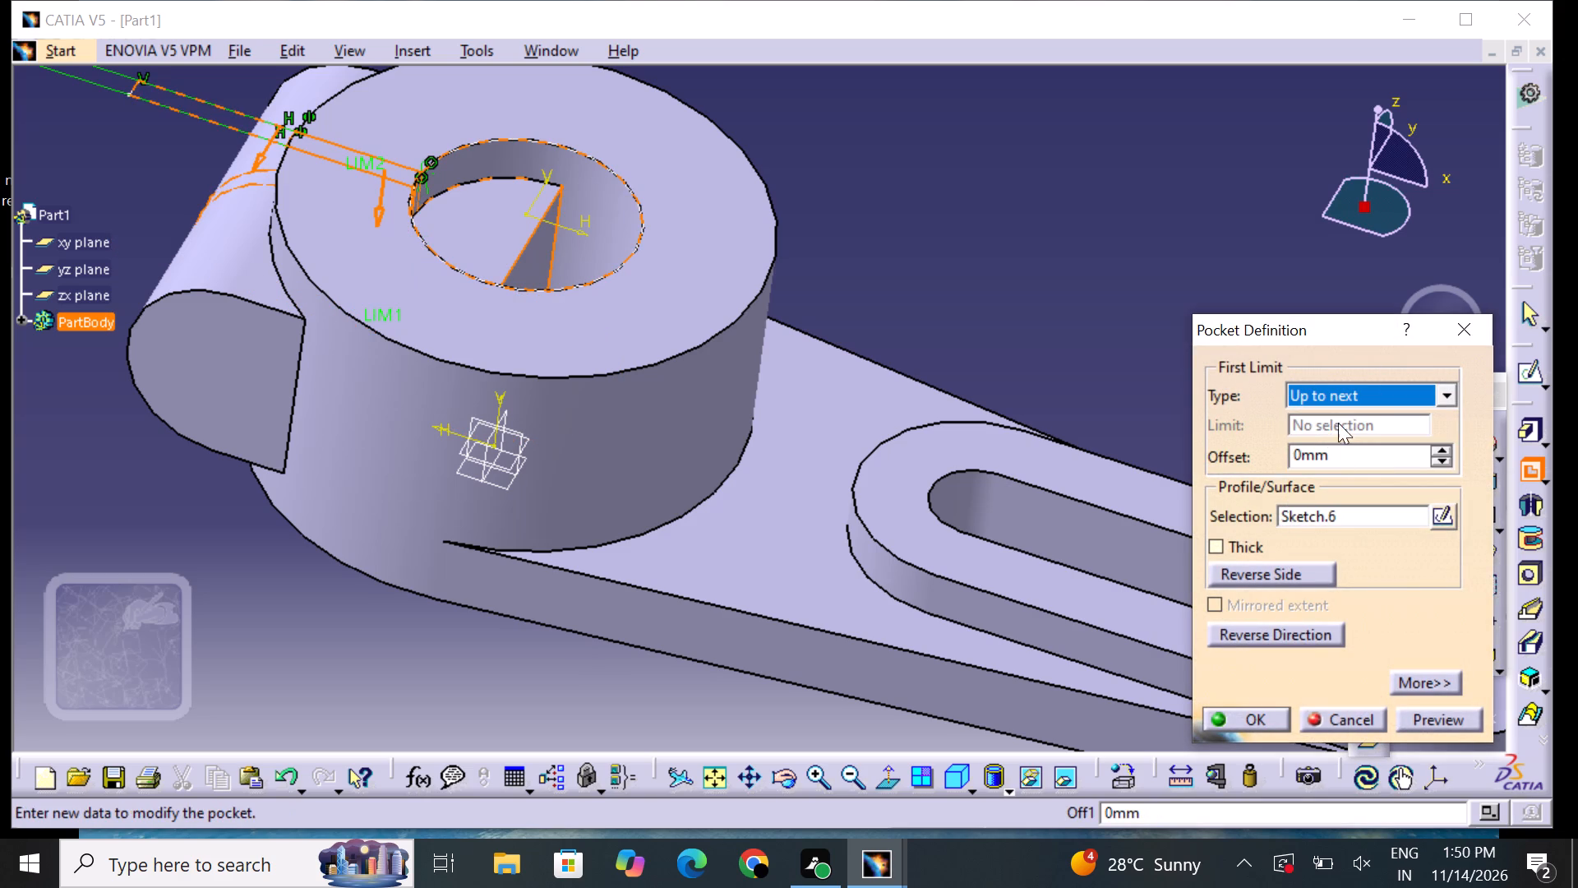
pyautogui.click(1320, 389)
pyautogui.click(1356, 454)
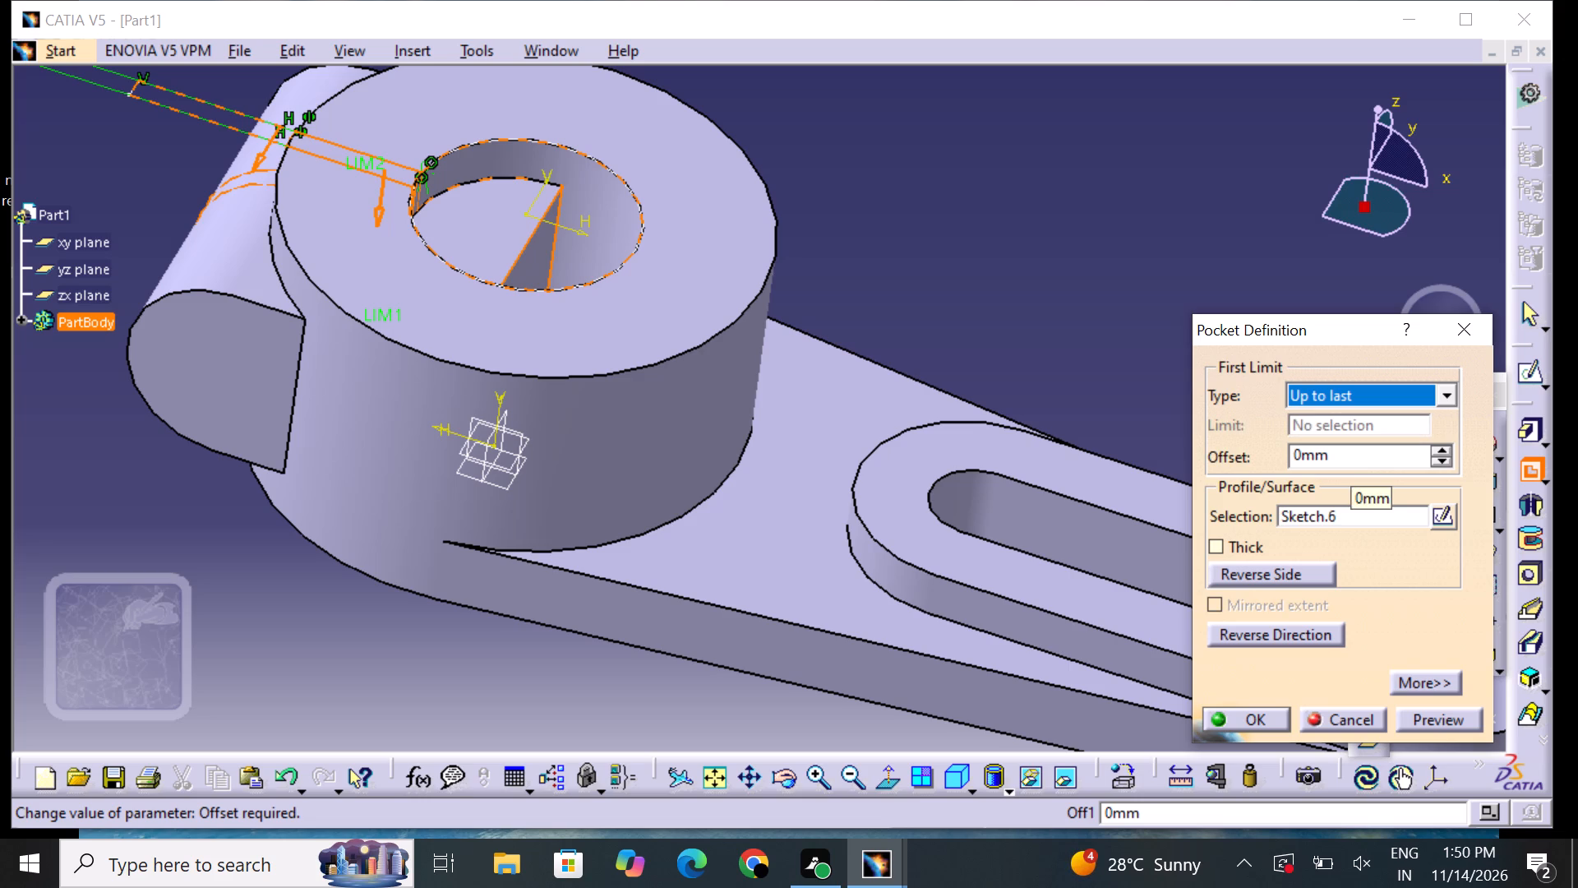
pyautogui.click(1271, 726)
pyautogui.click(1099, 418)
# Examine the slit through the ring and lugs, and the overall part, from several viewing angles.
pyautogui.moveTo(197, 480); pyautogui.dragTo(865, 308, button='middle')
pyautogui.moveTo(200, 483); pyautogui.dragTo(625, 404, button='right')
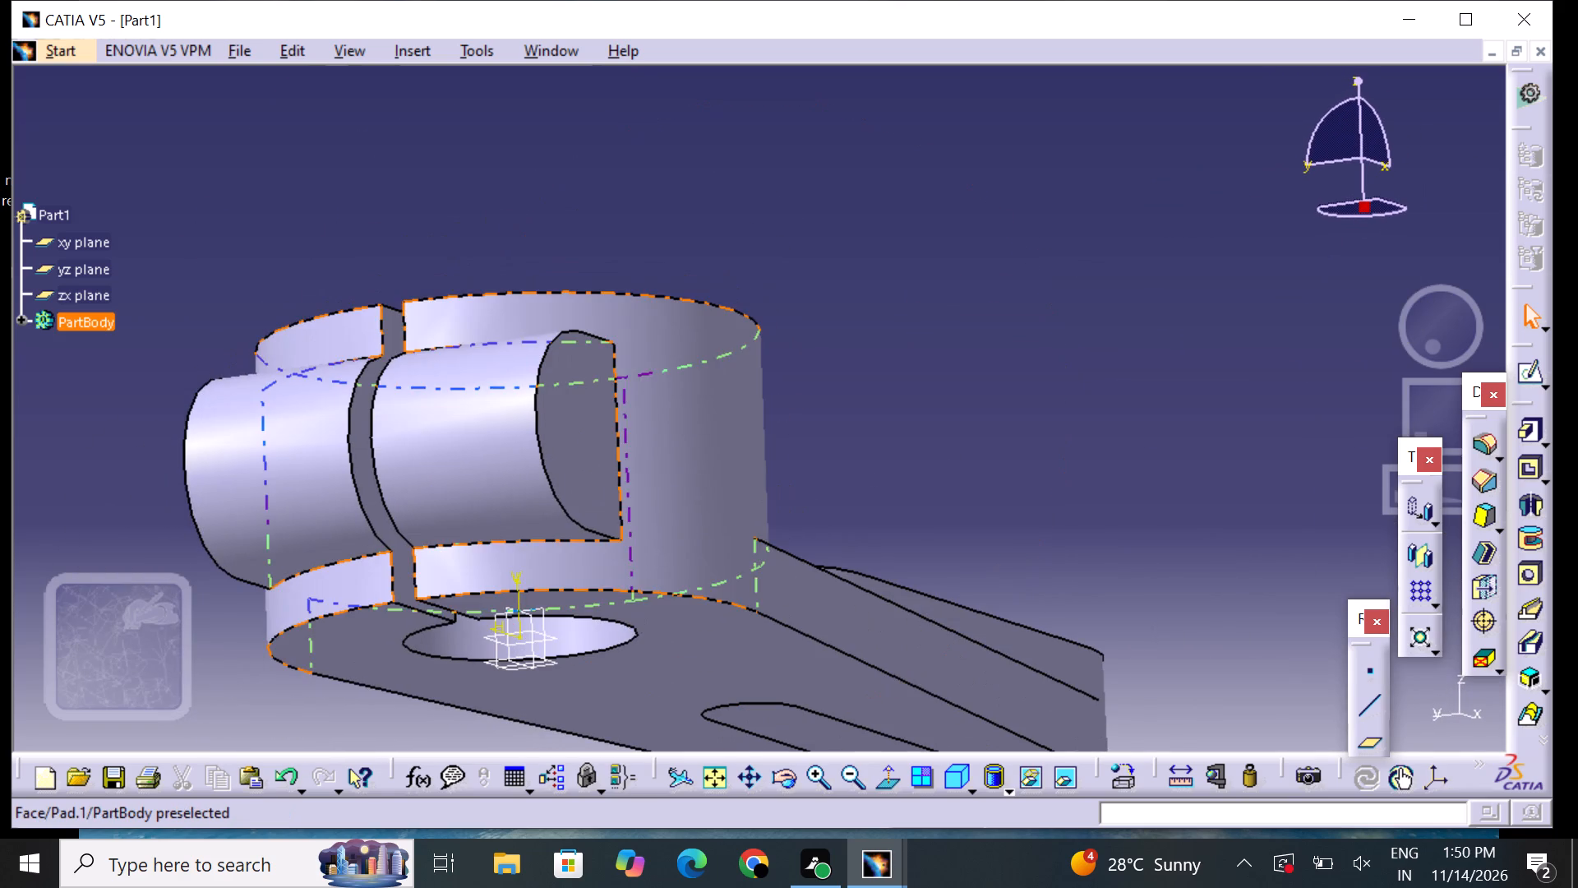
pyautogui.moveTo(625, 404); pyautogui.dragTo(642, 372, button='right')
pyautogui.moveTo(802, 219); pyautogui.dragTo(700, 391, button='middle')
pyautogui.scroll(1, 802, 221)
pyautogui.moveTo(805, 223); pyautogui.dragTo(695, 379, button='right')
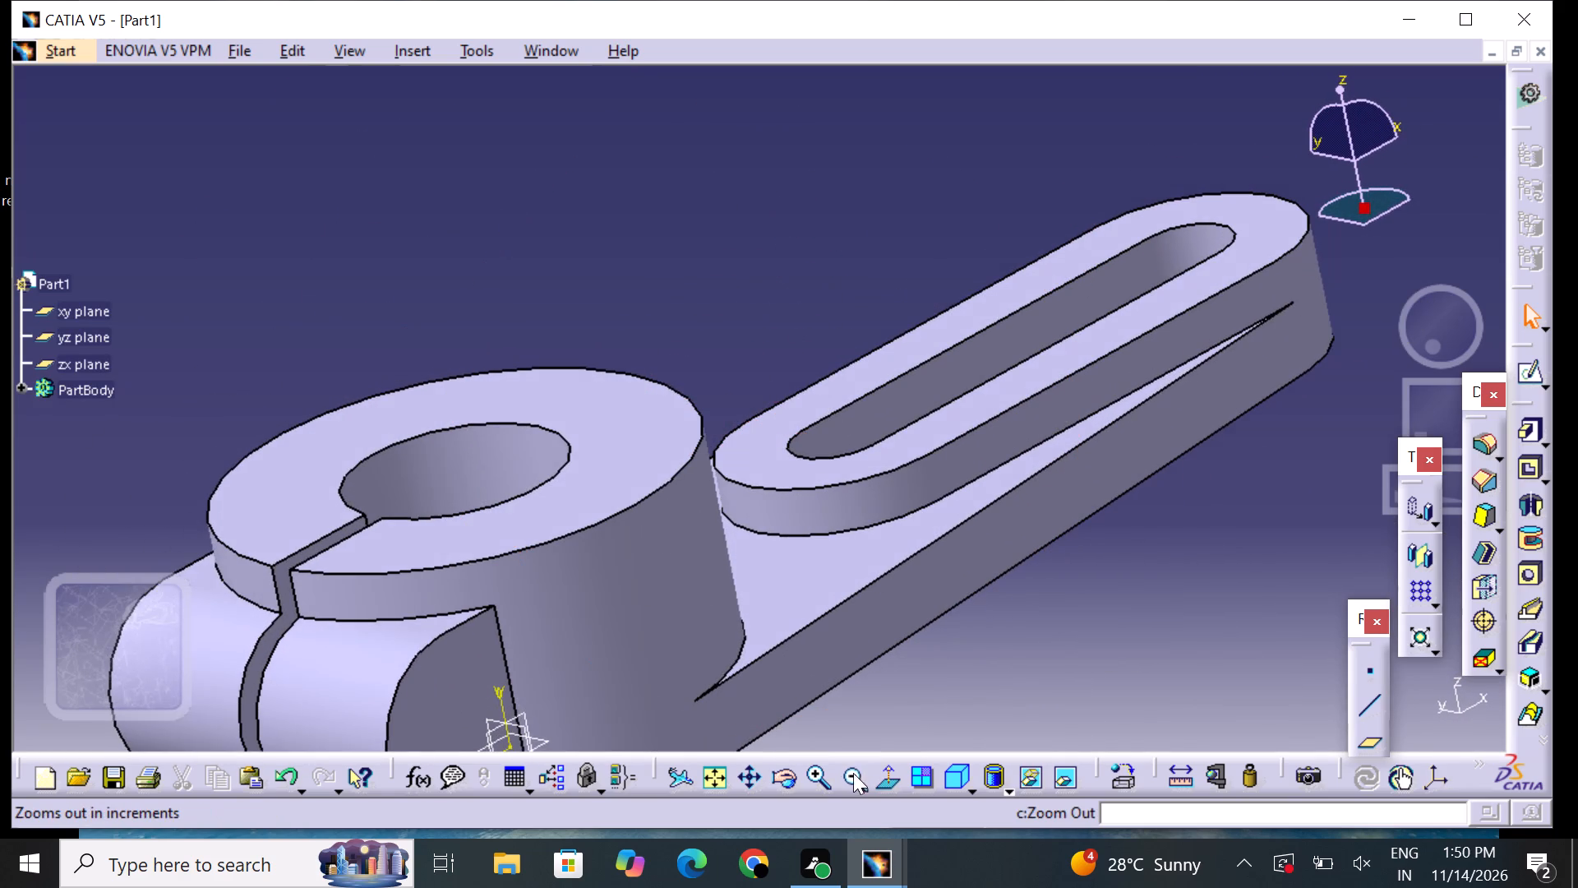
pyautogui.click(849, 775)
pyautogui.moveTo(877, 224); pyautogui.dragTo(882, 380, button='middle')
pyautogui.moveTo(877, 231); pyautogui.dragTo(882, 380, button='right')
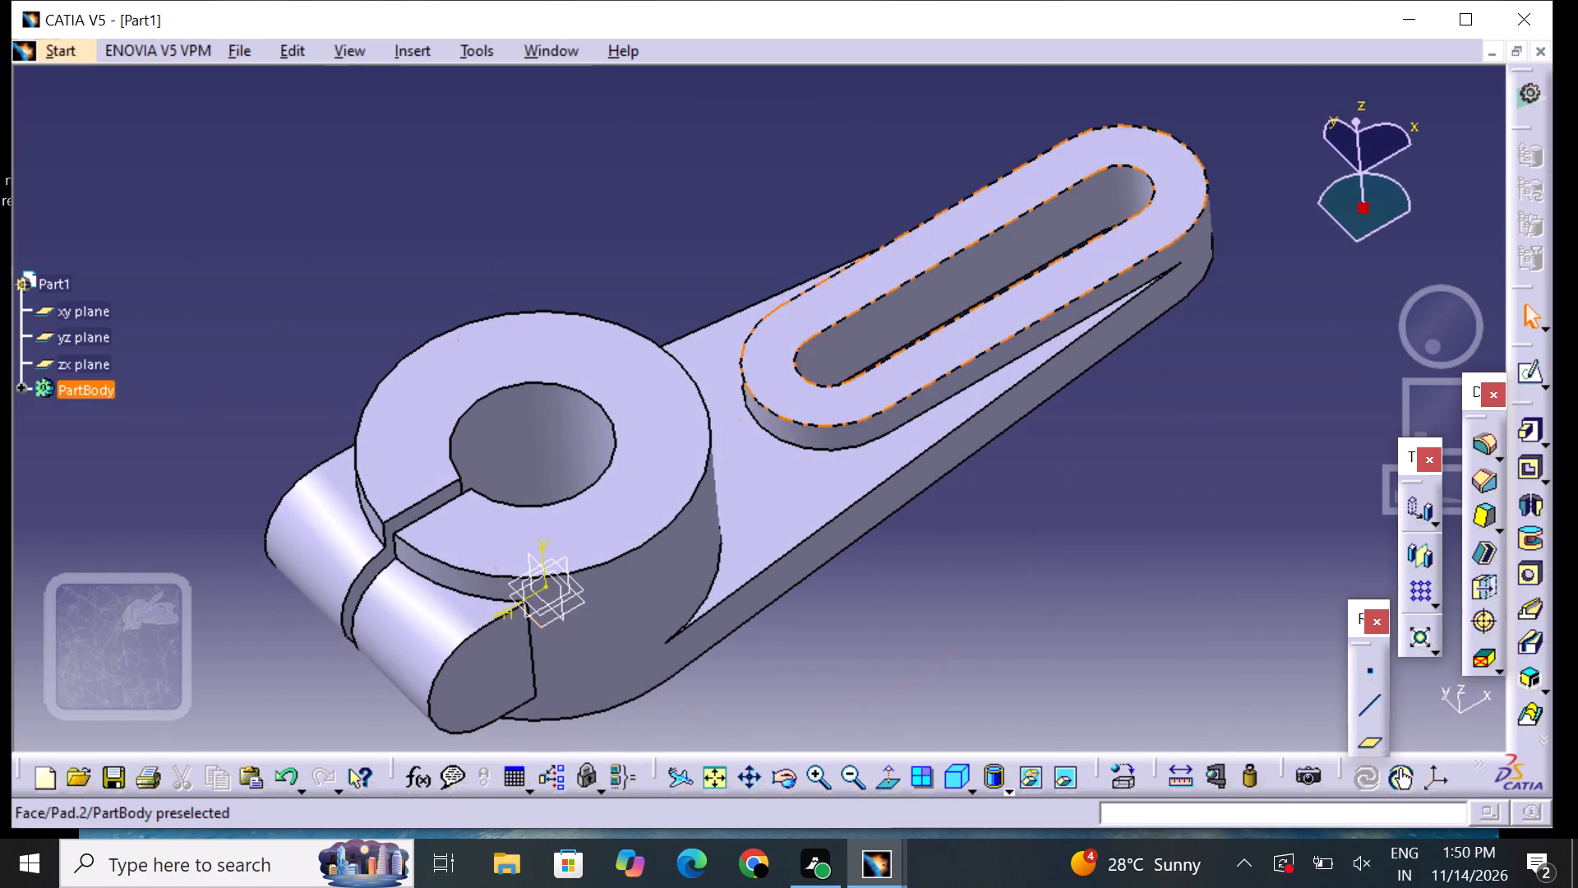
pyautogui.moveTo(882, 380); pyautogui.dragTo(882, 382, button='right')
pyautogui.moveTo(1070, 402); pyautogui.dragTo(994, 502, button='middle')
pyautogui.moveTo(1072, 422); pyautogui.dragTo(995, 502, button='right')
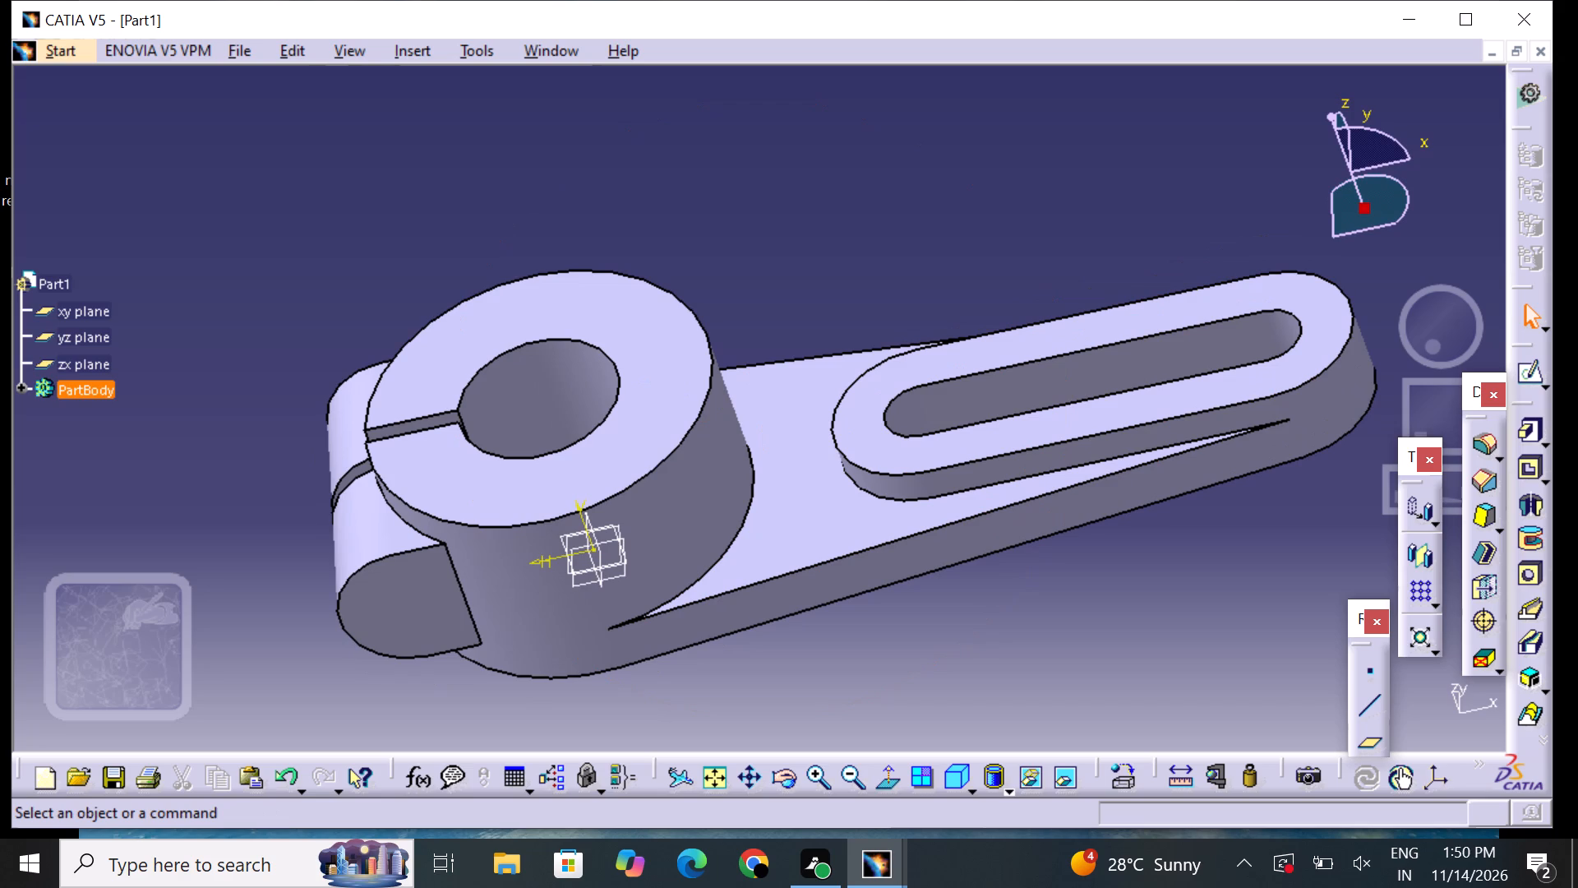
pyautogui.moveTo(344, 216); pyautogui.dragTo(514, 173, button='middle')
pyautogui.moveTo(344, 216); pyautogui.dragTo(514, 173, button='right')
pyautogui.scroll(-1, 367, 191)
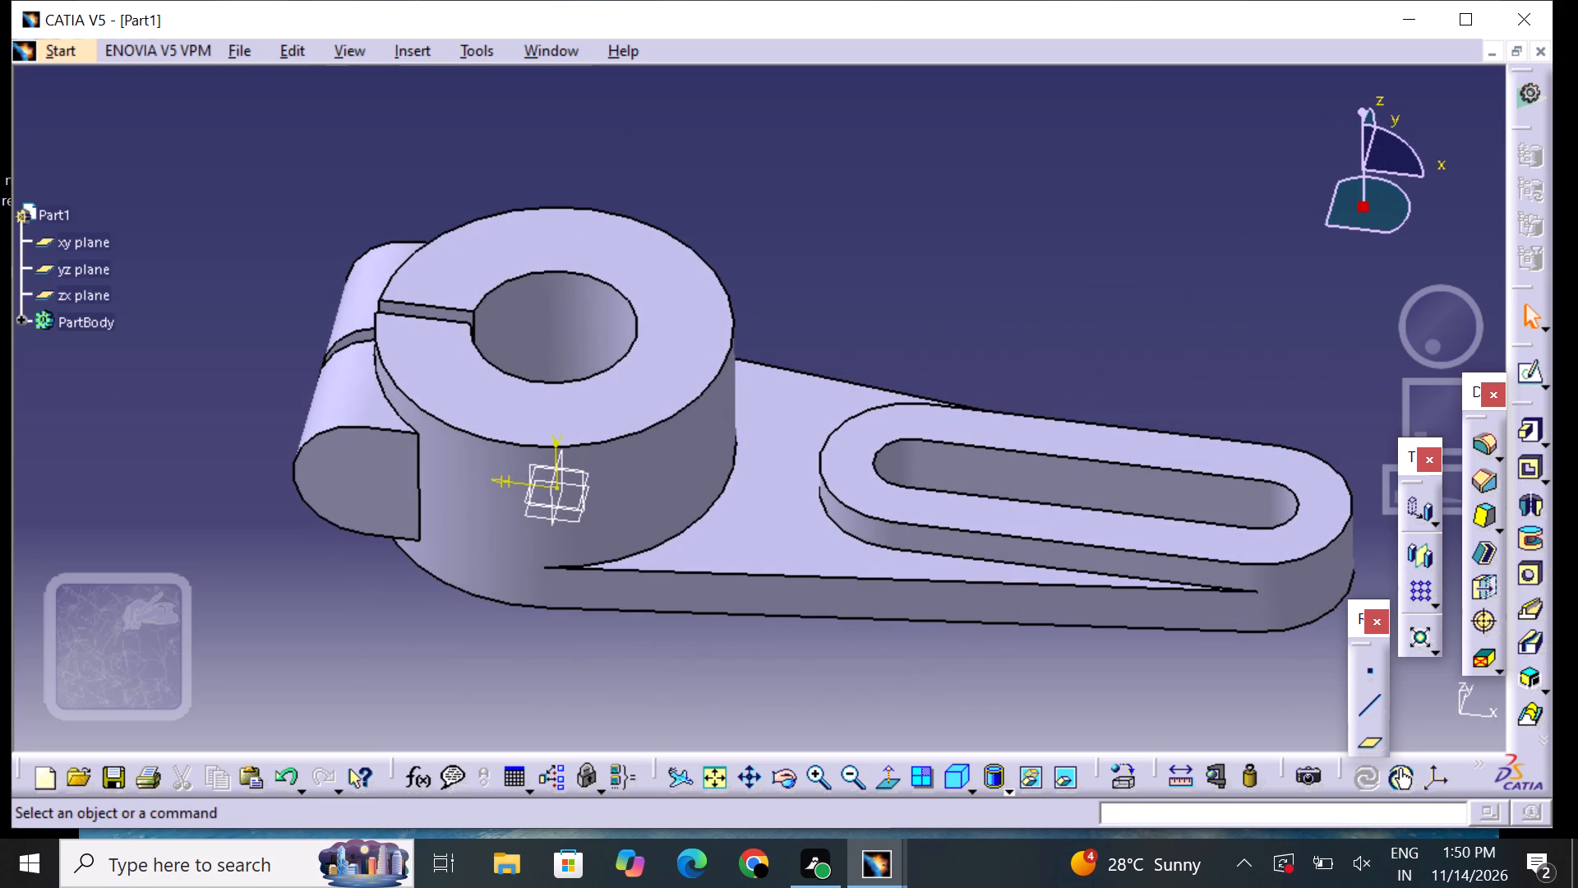
pyautogui.scroll(-1, 259, 192)
pyautogui.moveTo(248, 223); pyautogui.dragTo(489, 341, button='middle')
pyautogui.moveTo(265, 272); pyautogui.dragTo(490, 341, button='right')
pyautogui.scroll(1, 489, 341)
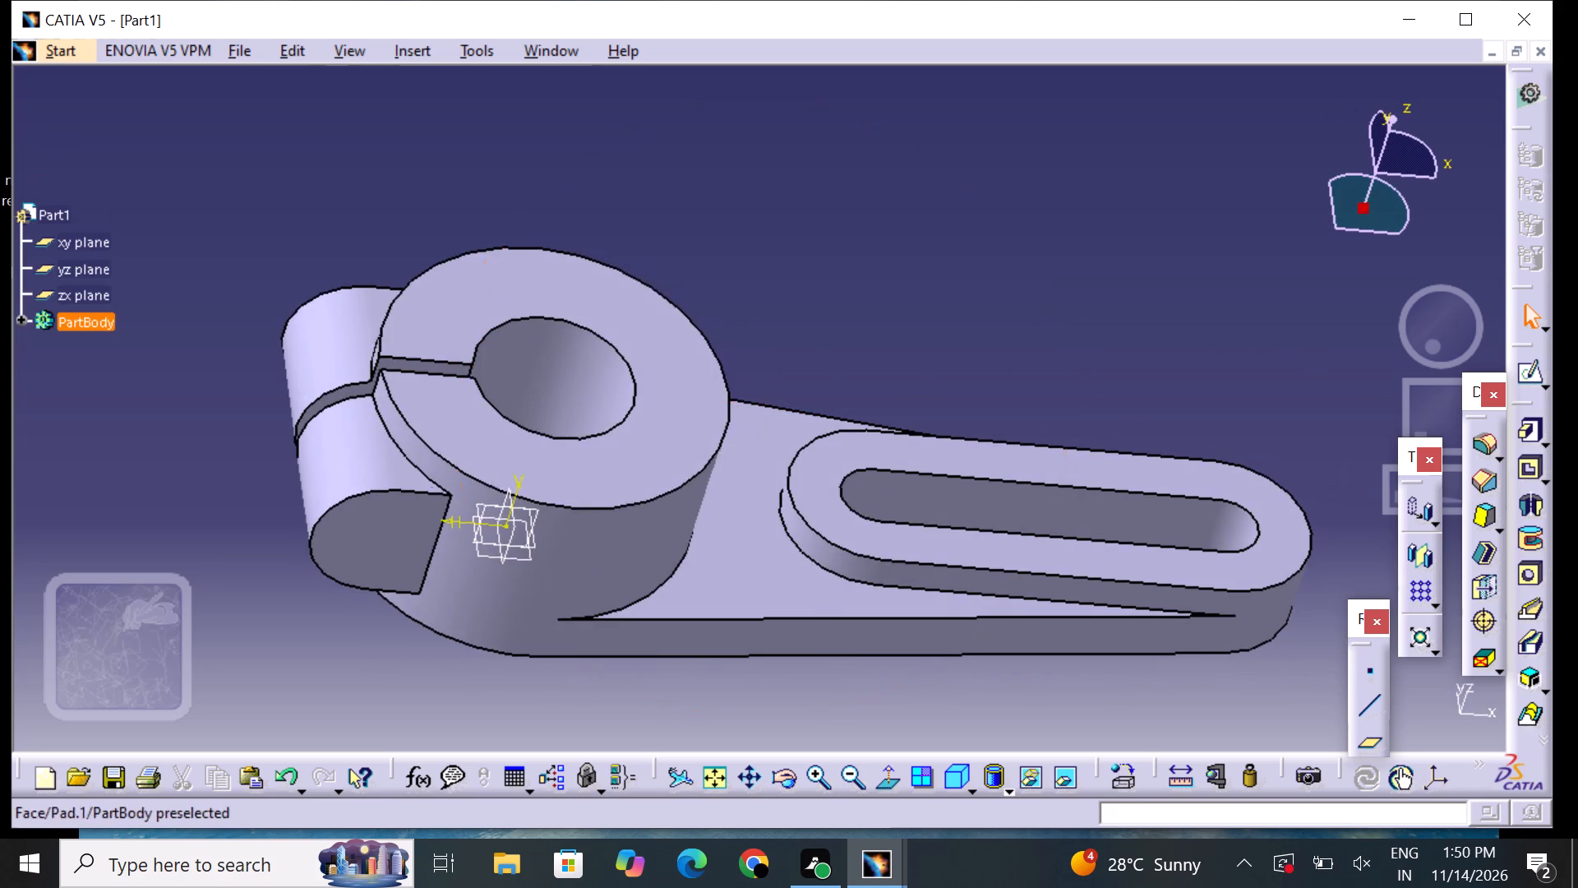
pyautogui.moveTo(741, 312); pyautogui.dragTo(731, 257, button='middle')
pyautogui.moveTo(245, 286); pyautogui.dragTo(493, 391, button='middle')
pyautogui.moveTo(245, 289); pyautogui.dragTo(509, 411, button='right')
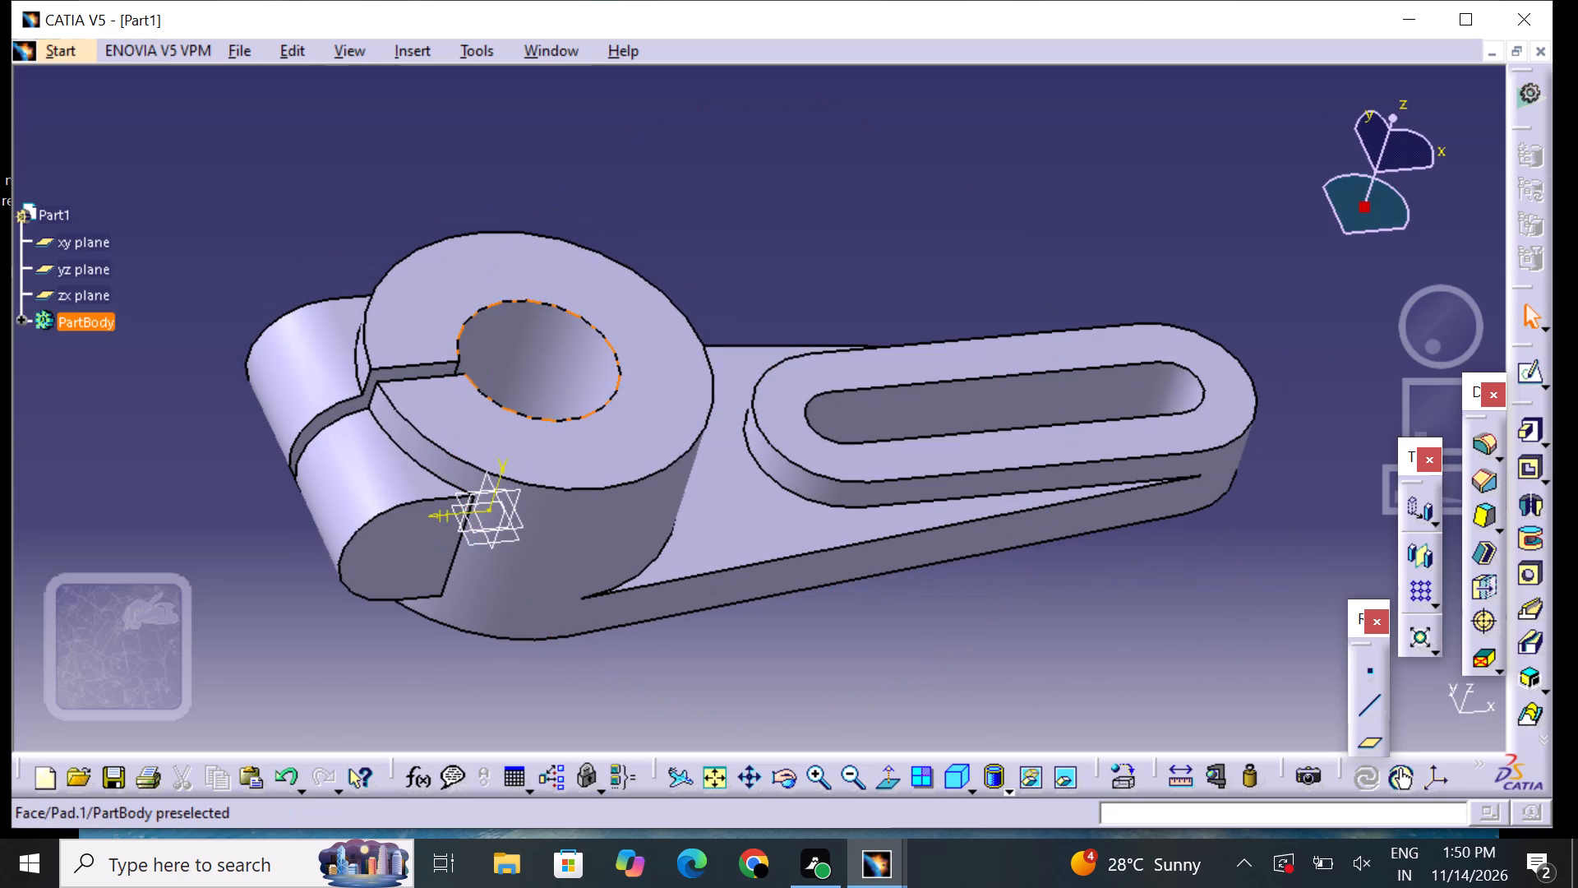
pyautogui.moveTo(509, 411); pyautogui.dragTo(519, 411, button='right')
pyautogui.moveTo(900, 289); pyautogui.dragTo(858, 243, button='middle')
pyautogui.moveTo(901, 289); pyautogui.dragTo(858, 243, button='right')
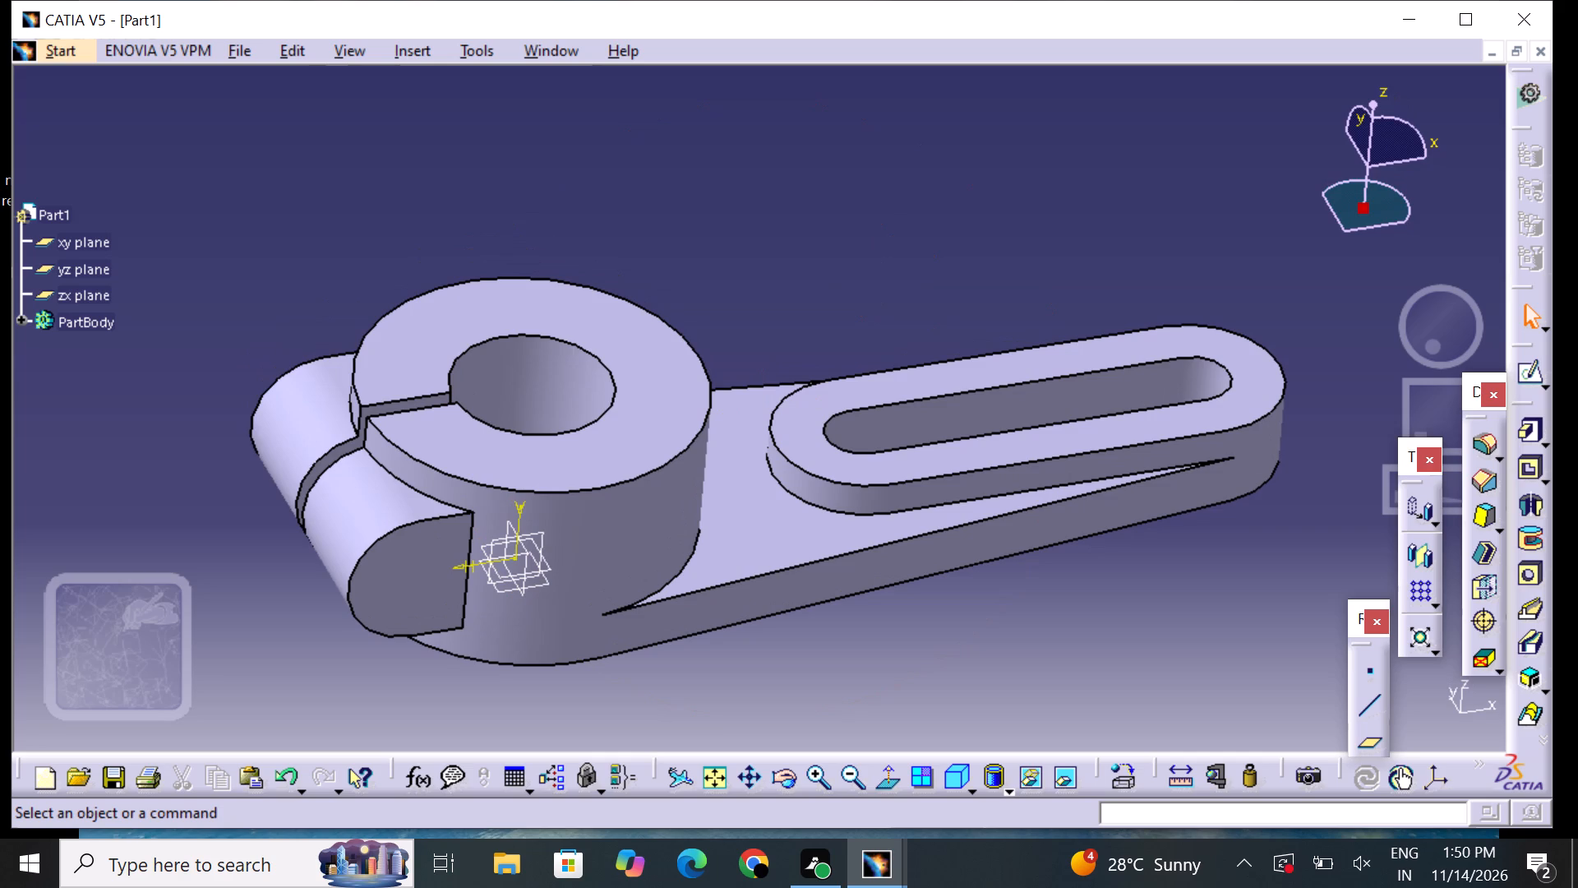
# Open a new sketch on the flat end face of the rounded lug.
pyautogui.click(388, 586)
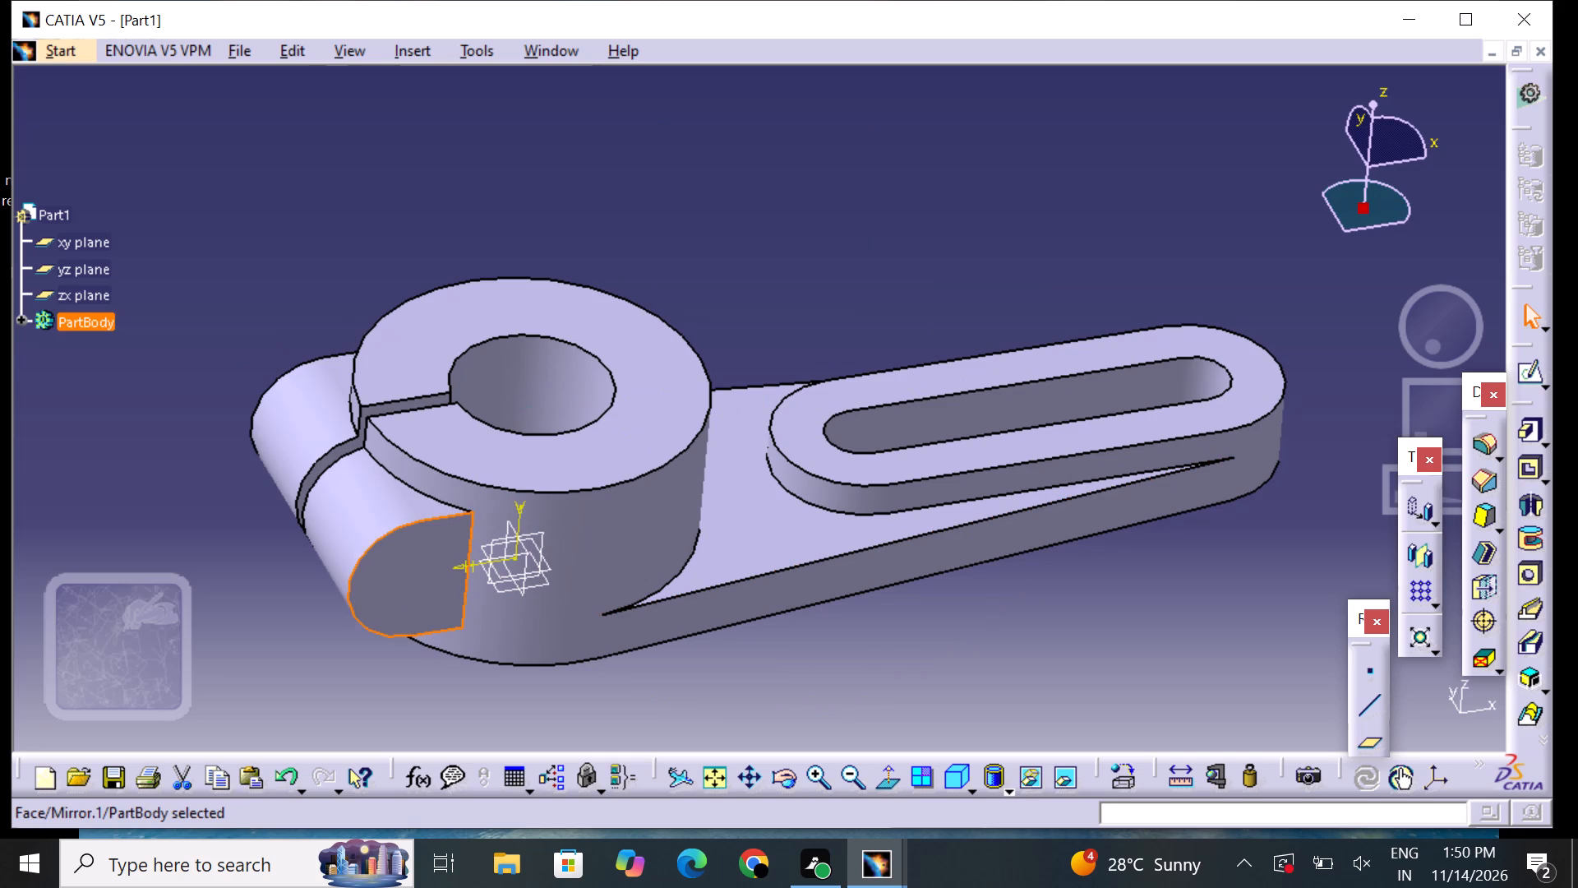
pyautogui.click(1530, 373)
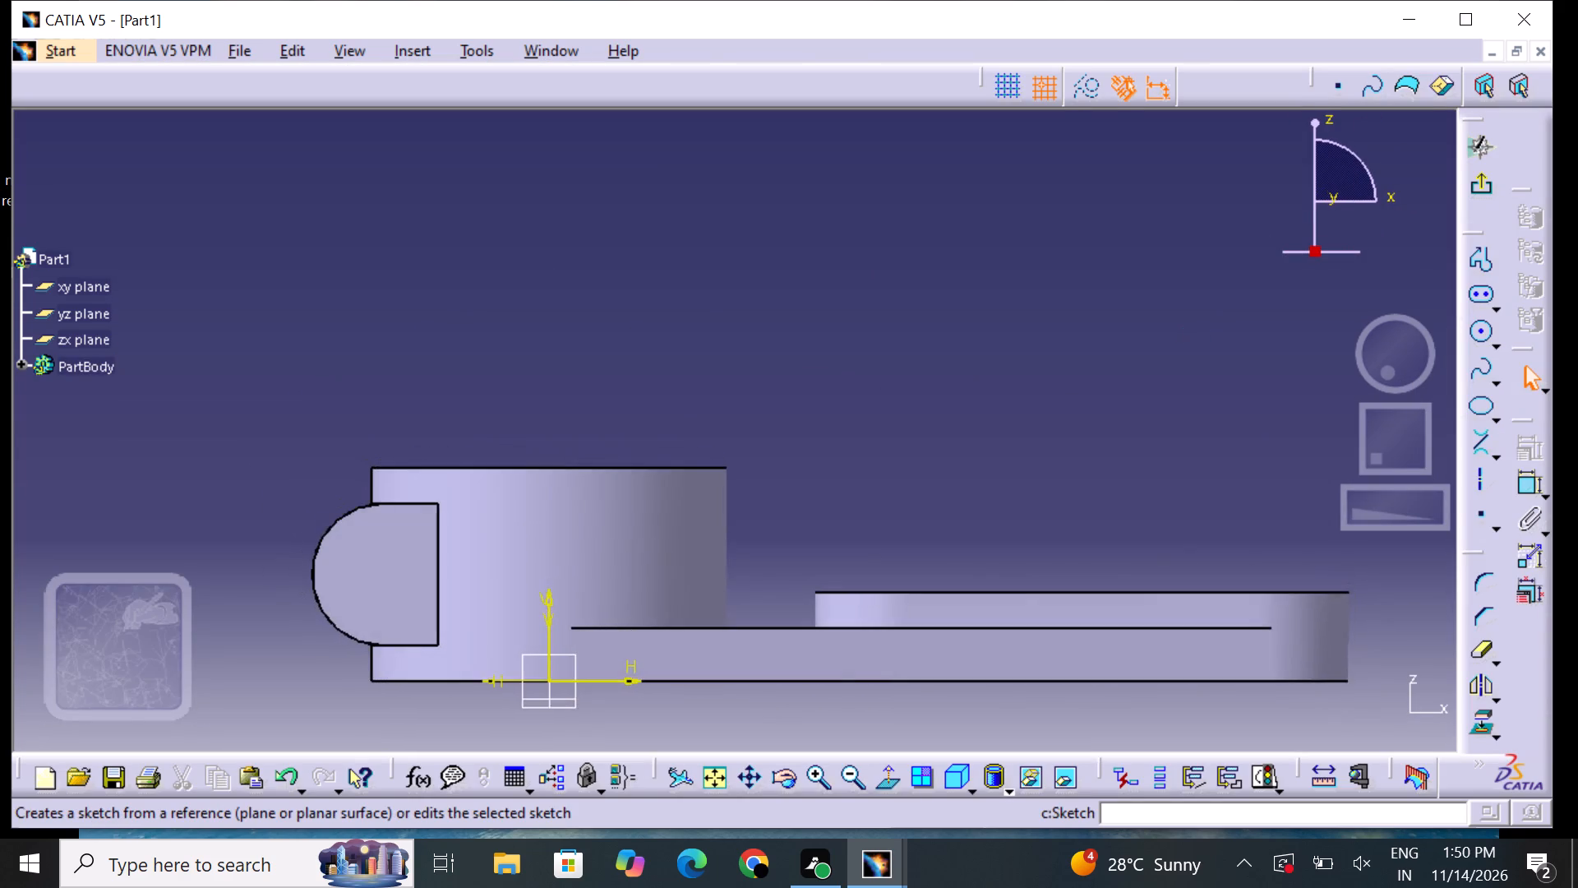
pyautogui.moveTo(1081, 326); pyautogui.dragTo(1081, 167, button='middle')
pyautogui.scroll(1, 1081, 291)
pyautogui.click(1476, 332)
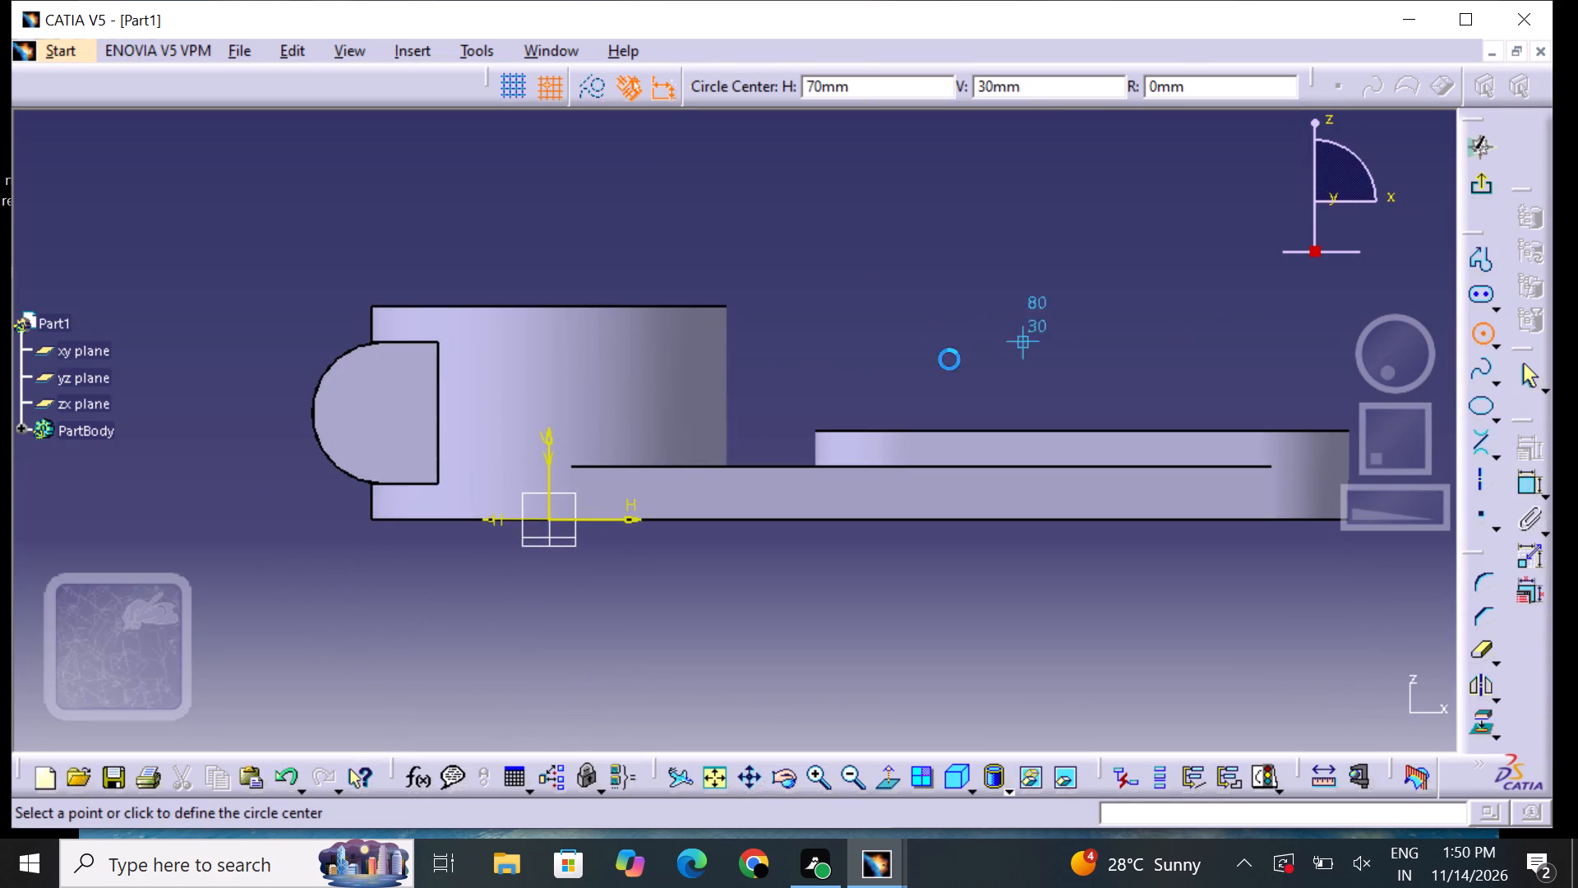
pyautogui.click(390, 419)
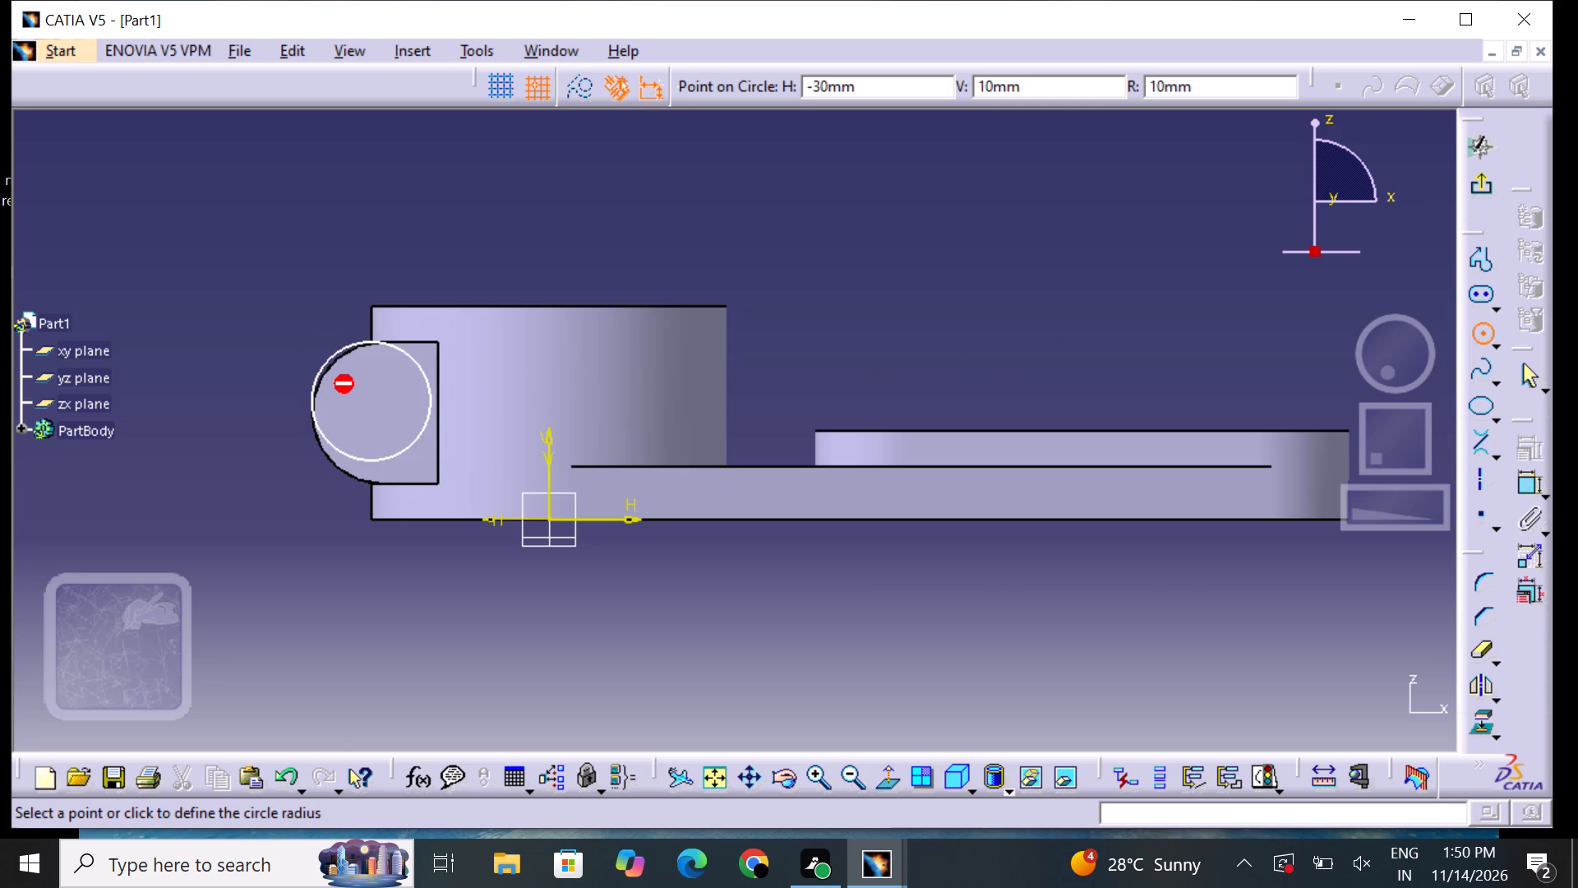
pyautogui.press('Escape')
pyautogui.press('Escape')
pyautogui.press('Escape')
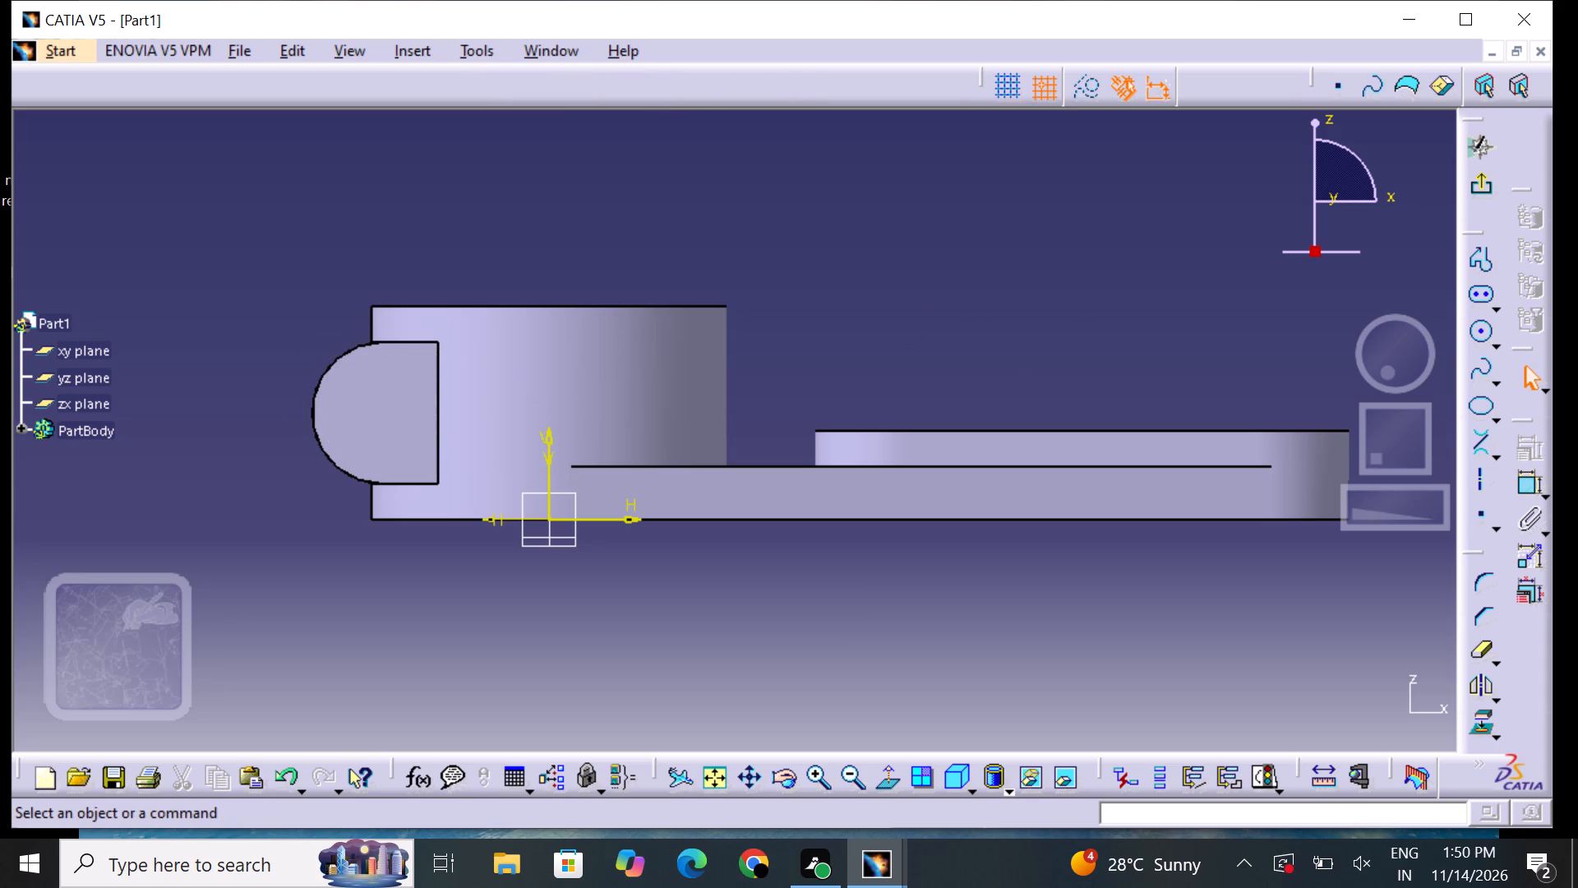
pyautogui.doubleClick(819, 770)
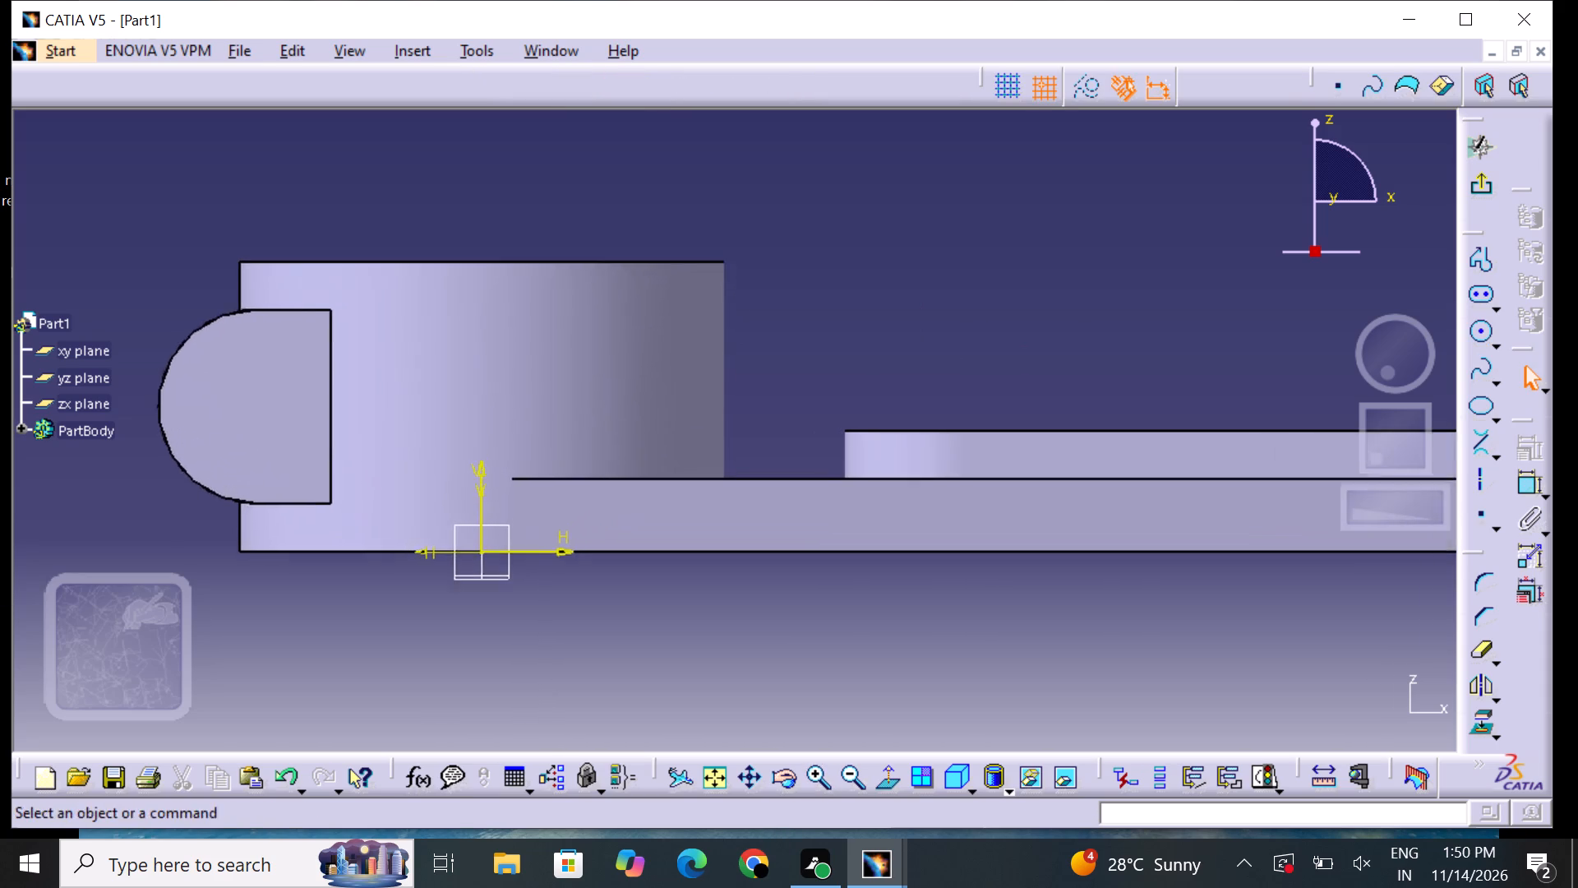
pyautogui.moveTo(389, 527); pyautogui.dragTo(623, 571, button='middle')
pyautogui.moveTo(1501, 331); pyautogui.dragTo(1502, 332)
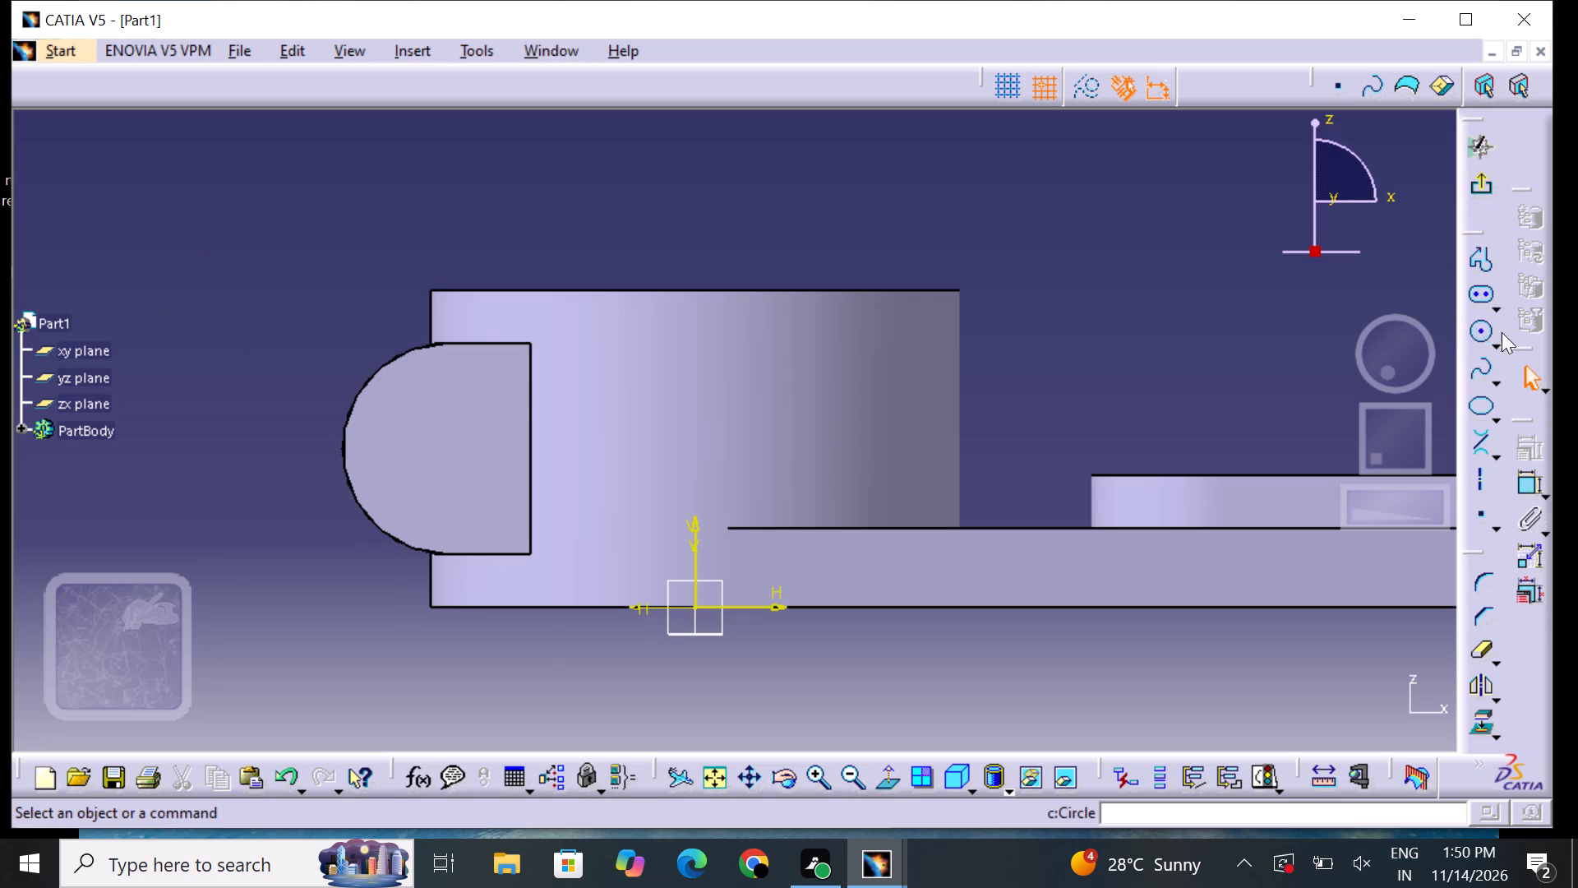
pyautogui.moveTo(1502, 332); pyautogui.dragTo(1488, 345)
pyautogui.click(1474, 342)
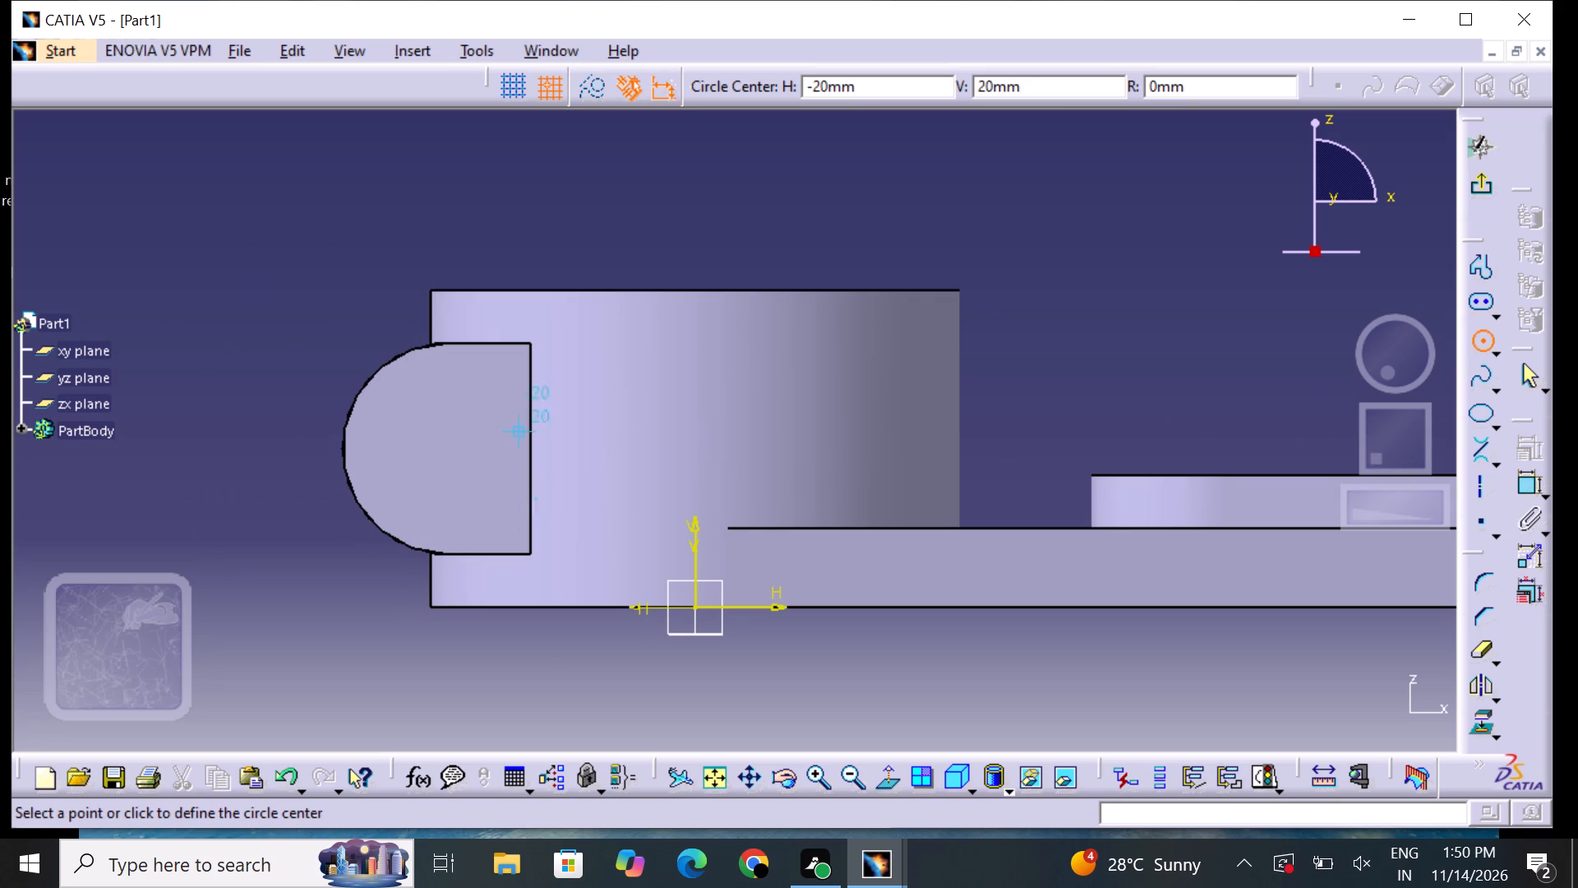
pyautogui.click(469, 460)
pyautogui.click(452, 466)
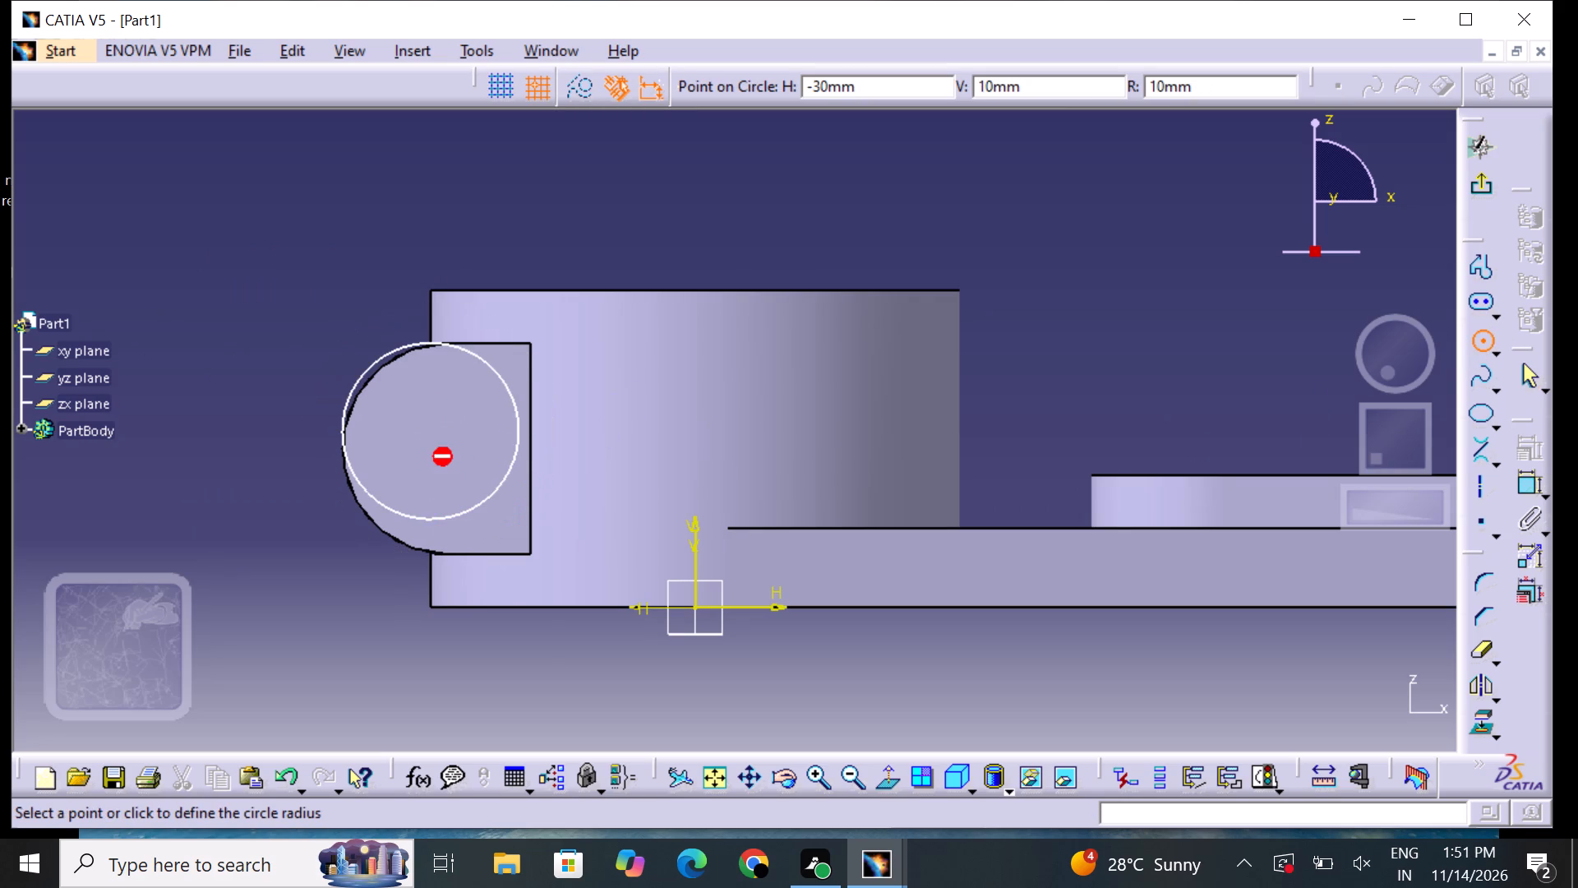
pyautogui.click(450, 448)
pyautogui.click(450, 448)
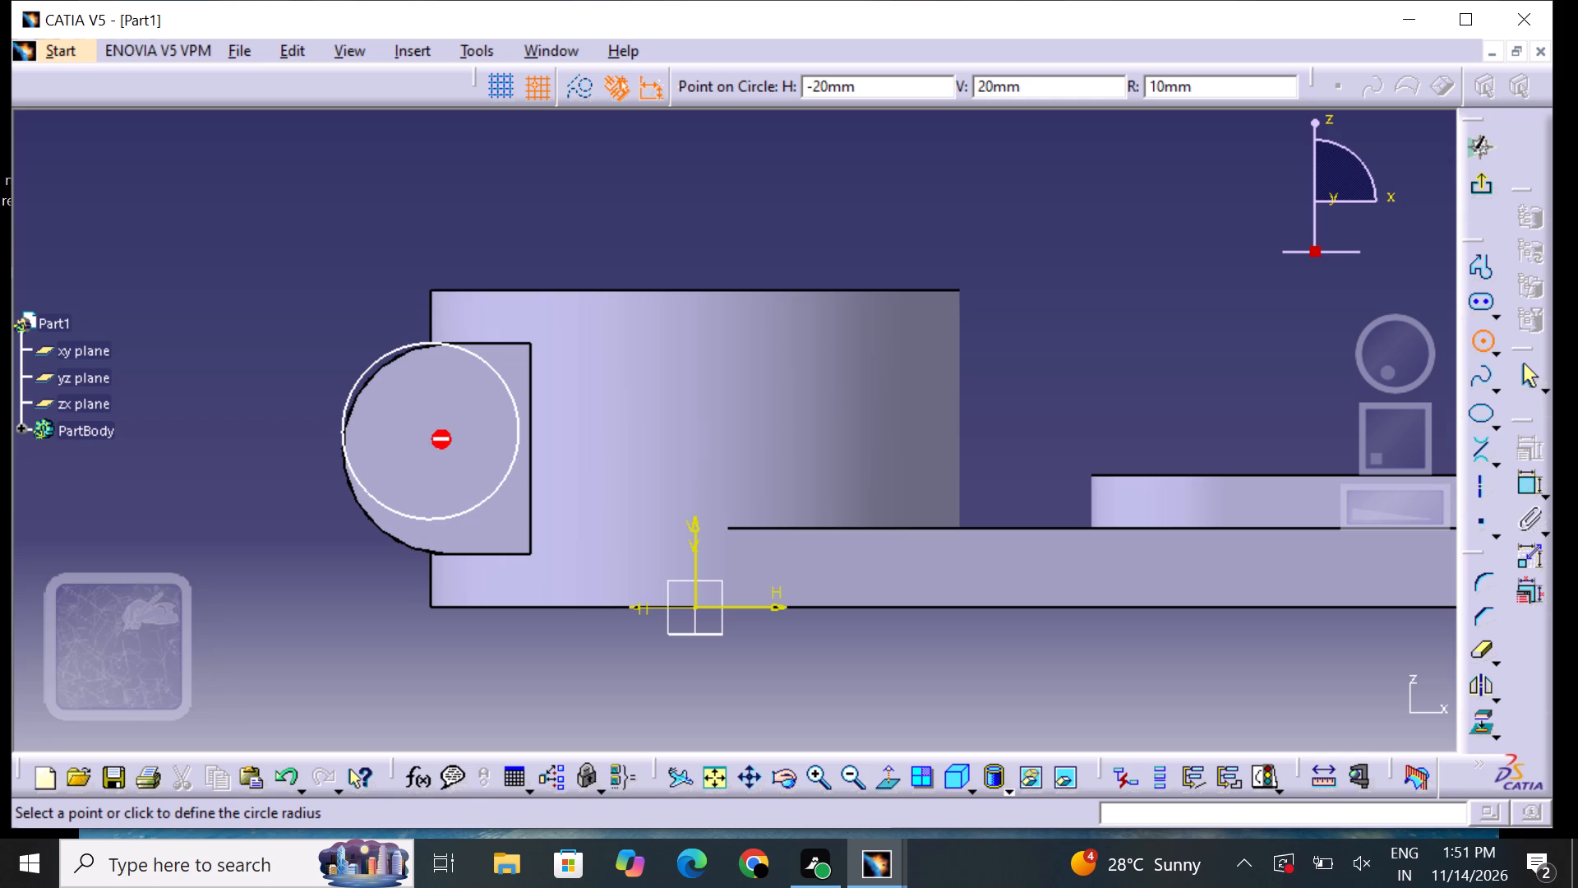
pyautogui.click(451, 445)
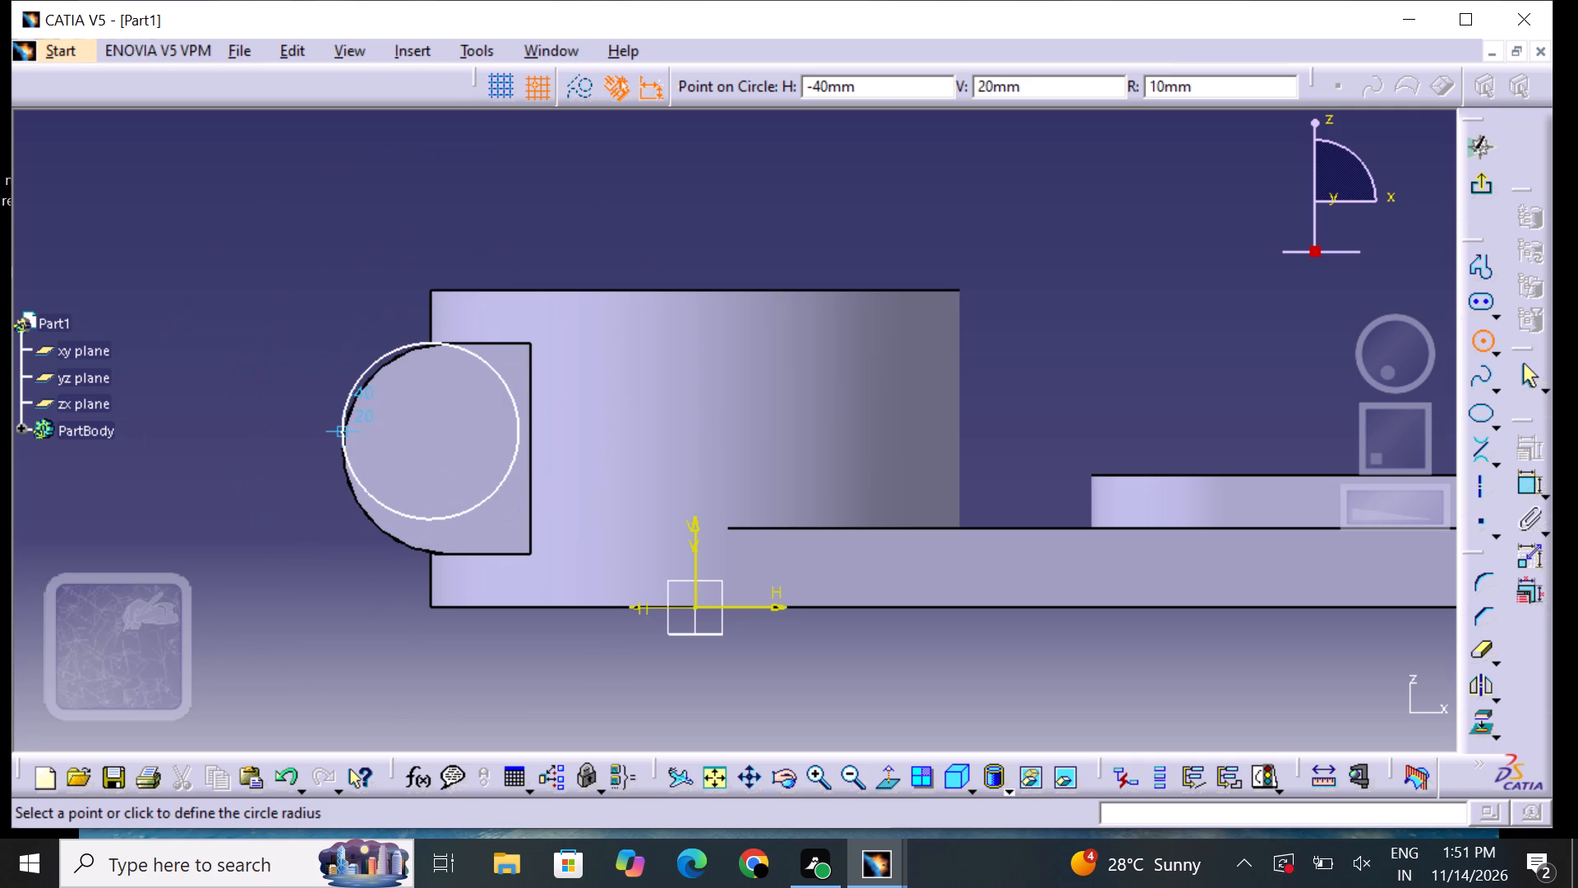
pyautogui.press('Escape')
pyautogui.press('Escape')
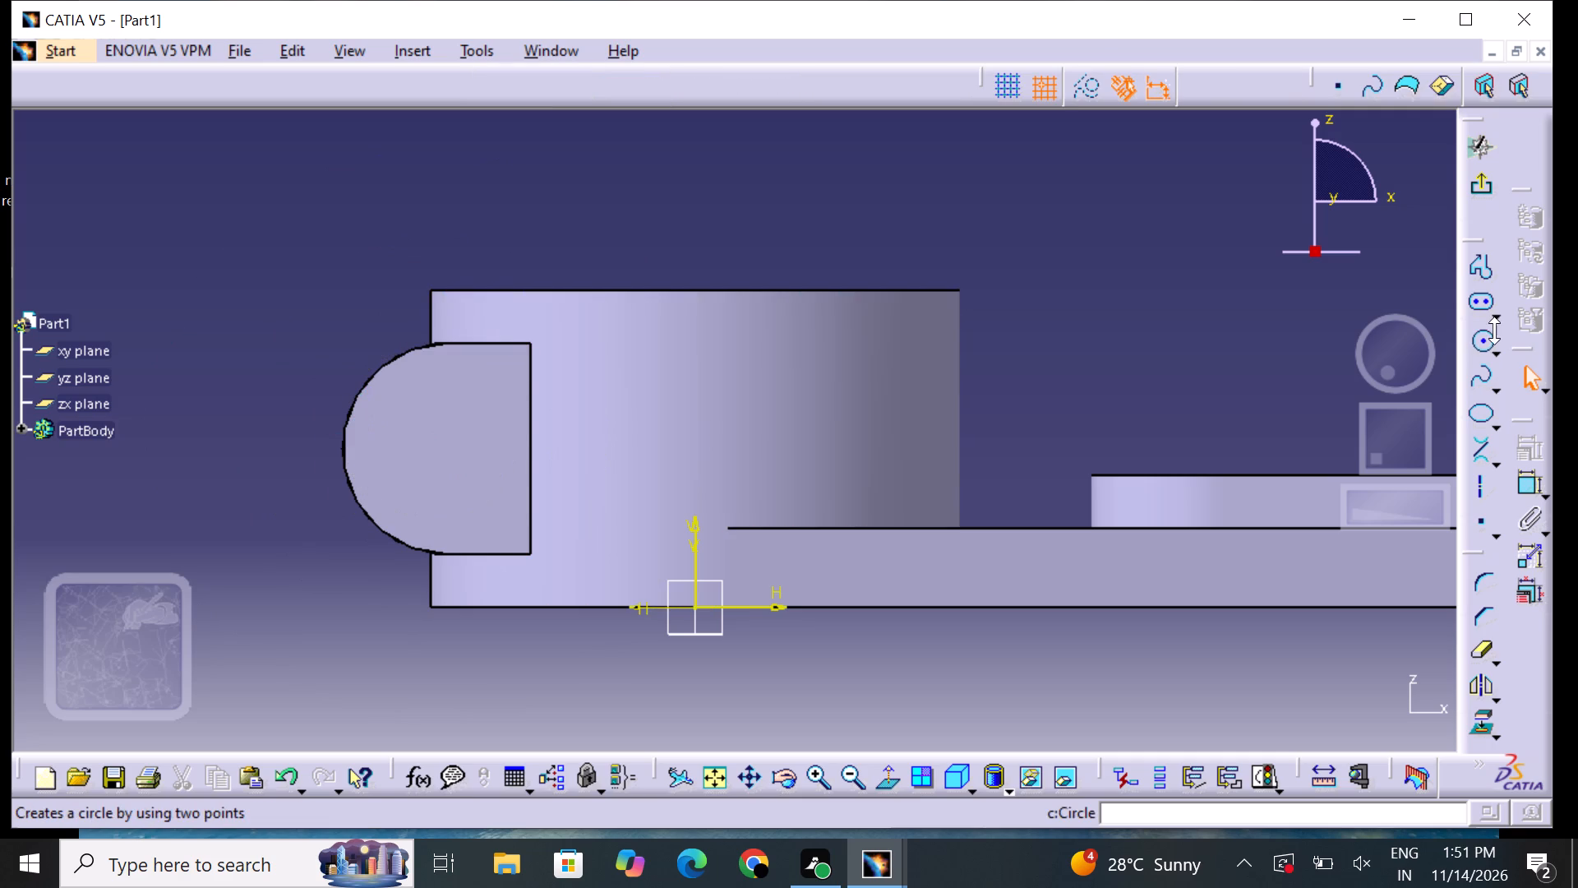
# Sketch a circle of about 10 mm radius on the lug's end face, centred at about H -30 mm, V 20 mm.
pyautogui.click(1494, 331)
pyautogui.click(1350, 365)
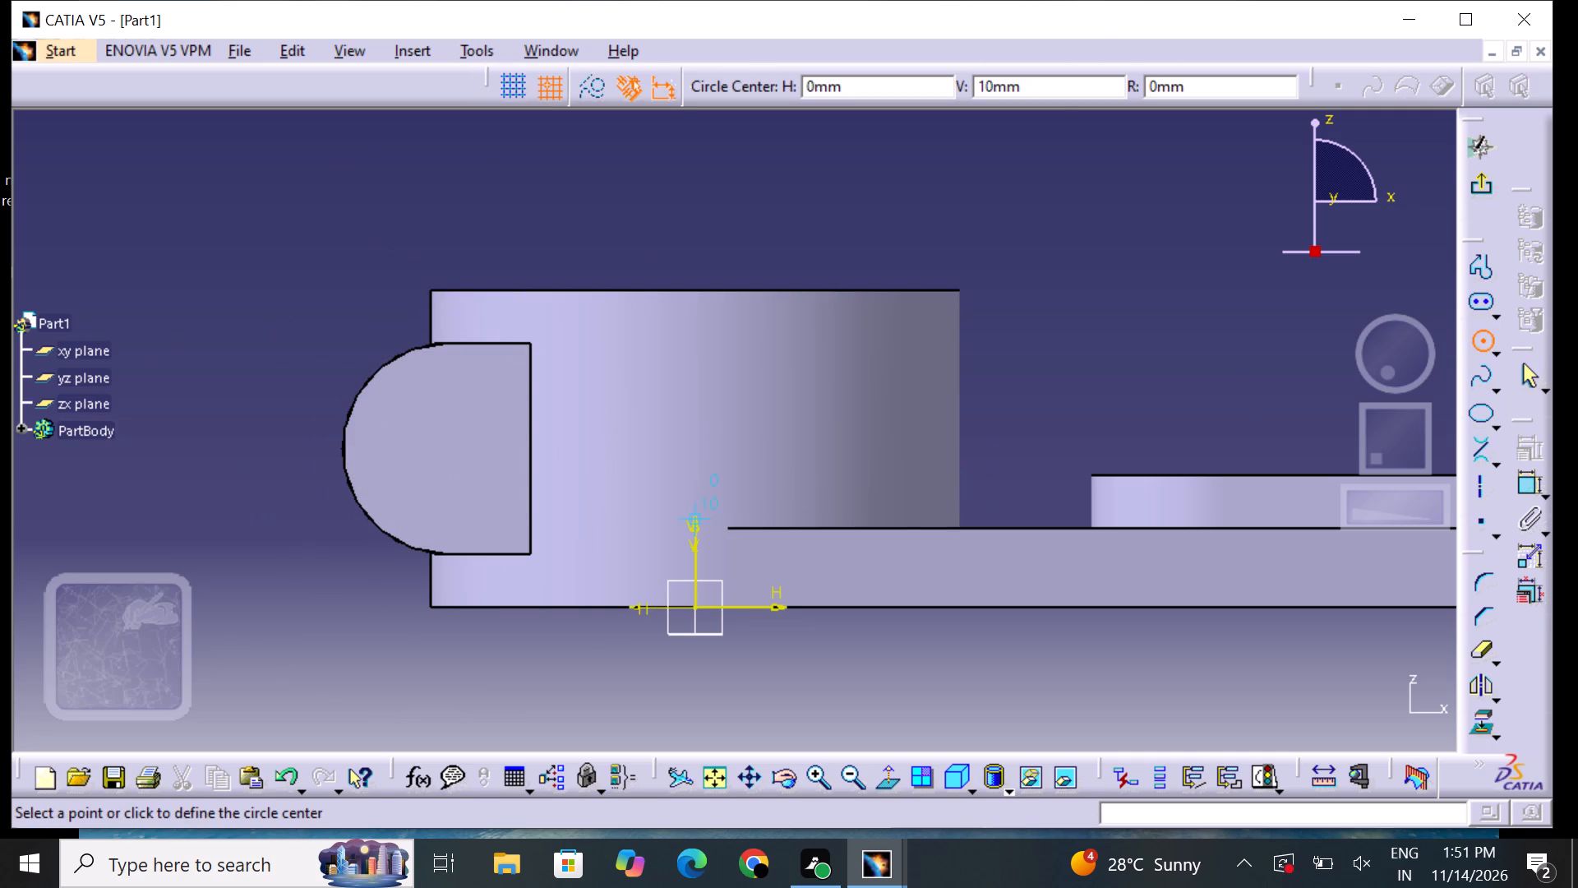
pyautogui.click(464, 466)
pyautogui.click(471, 478)
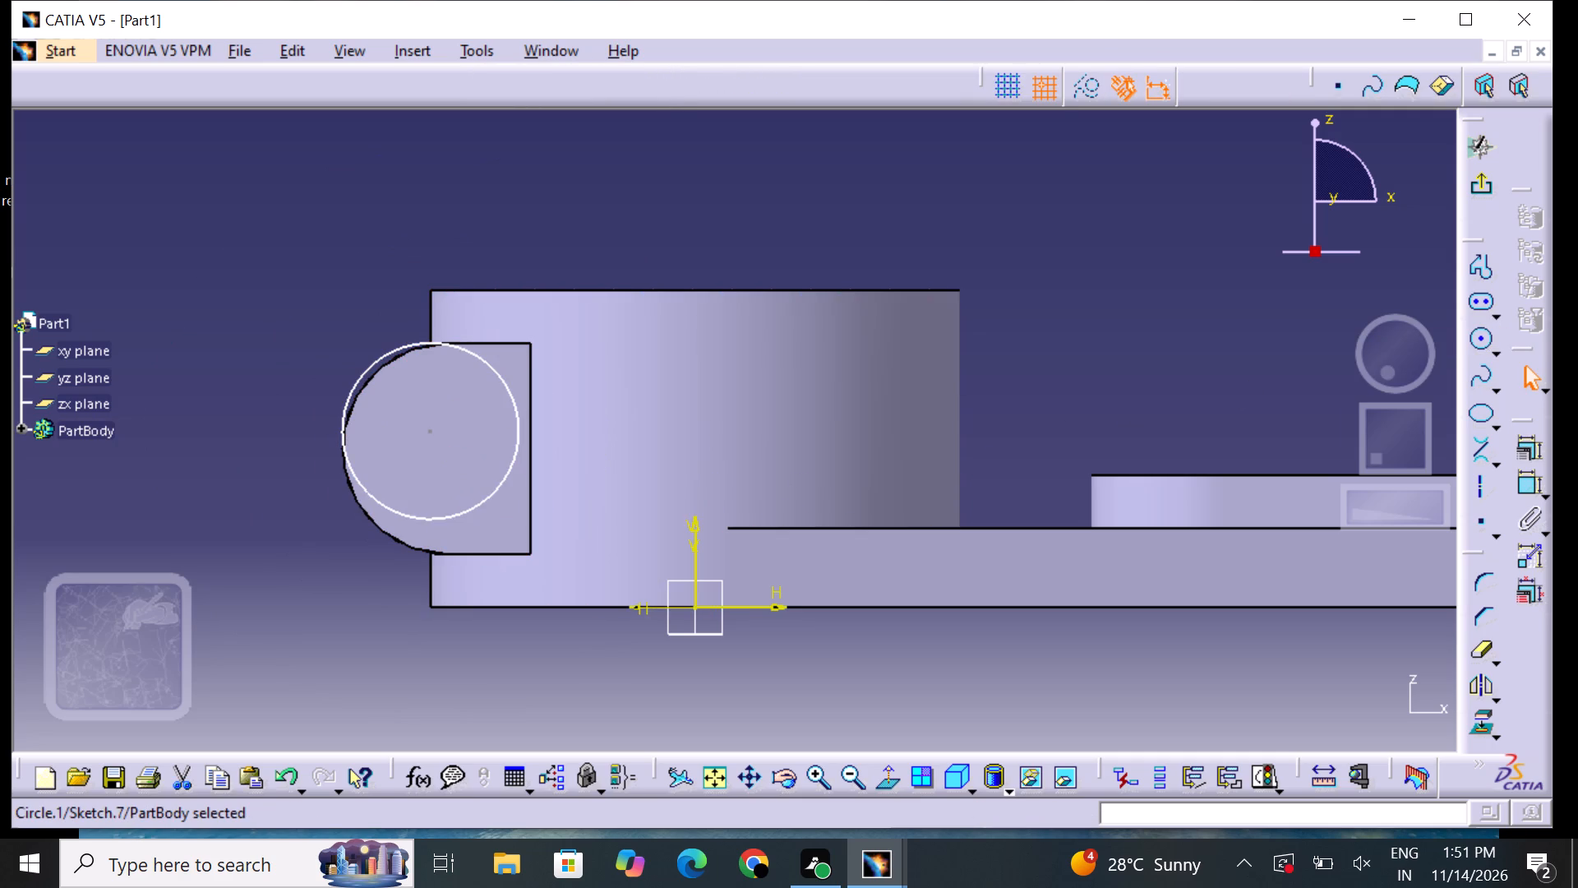
pyautogui.click(1100, 358)
# Dimension the circle's diameter and set it to 9 mm.
pyautogui.click(1538, 483)
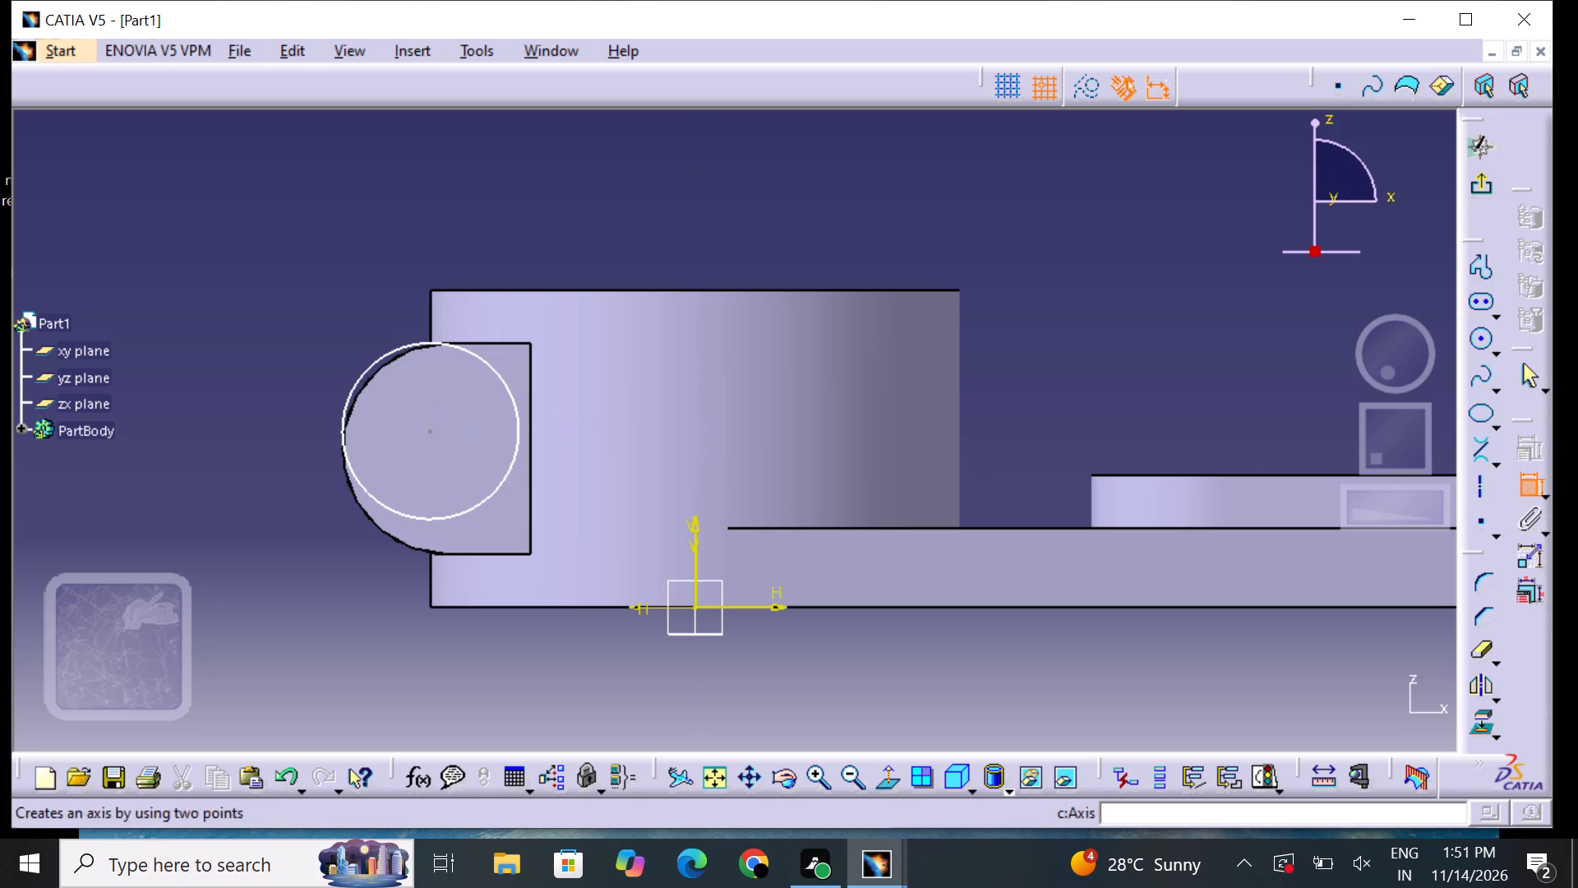
pyautogui.click(371, 368)
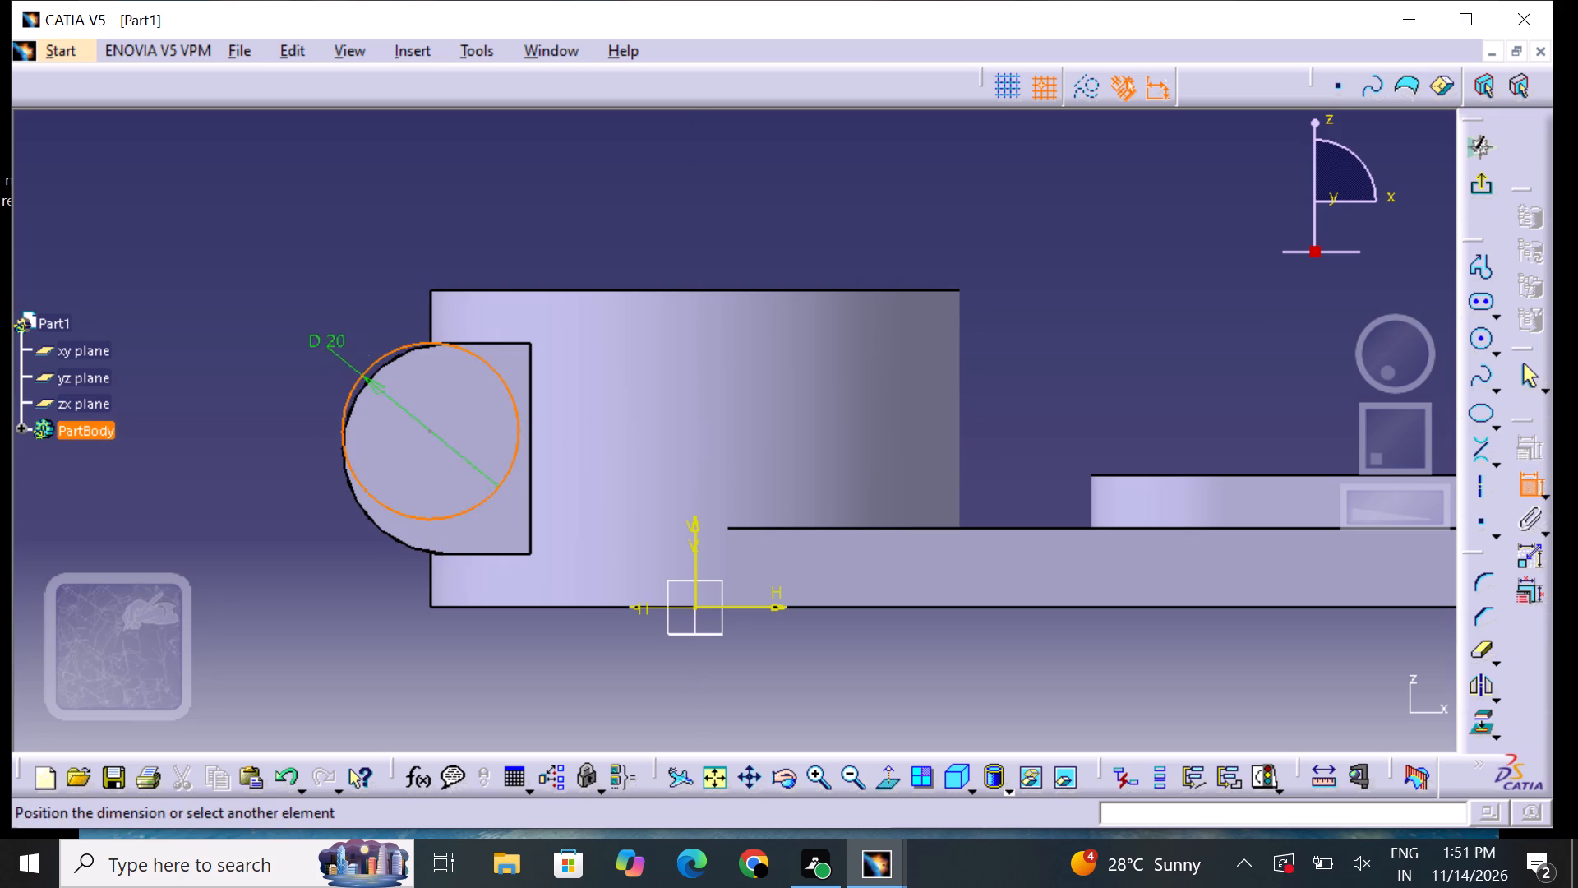
pyautogui.click(311, 344)
pyautogui.doubleClick(310, 340)
pyautogui.press('BackSpace')
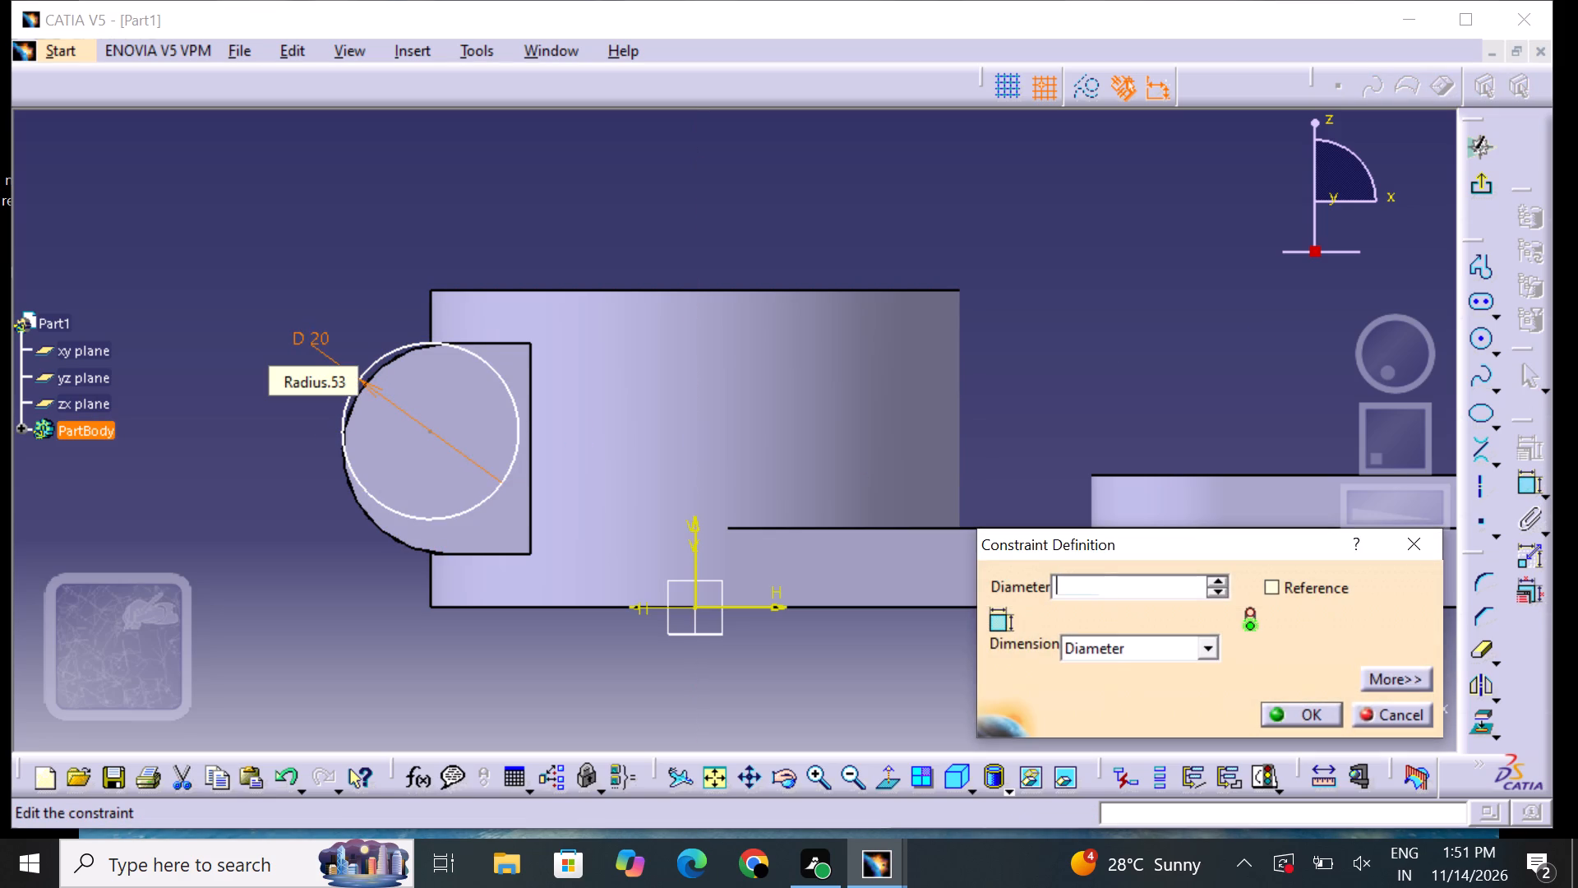
pyautogui.press('9')
pyautogui.press('Return')
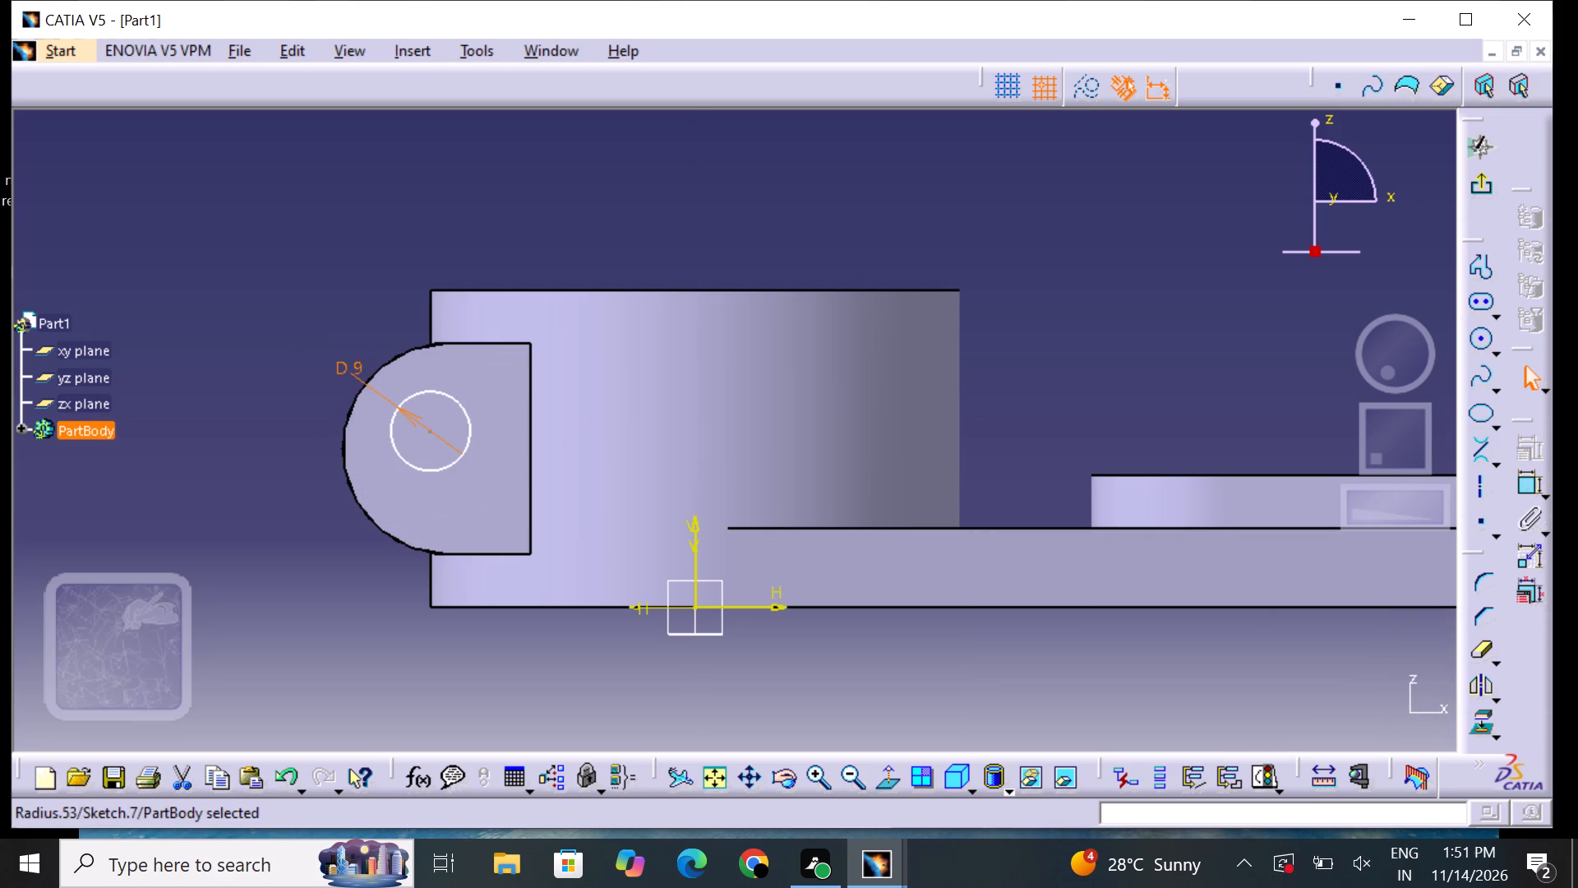
pyautogui.click(205, 252)
# Reposition the 9 mm circle freehand to near the middle of the lug's end face.
pyautogui.moveTo(451, 465); pyautogui.dragTo(459, 466)
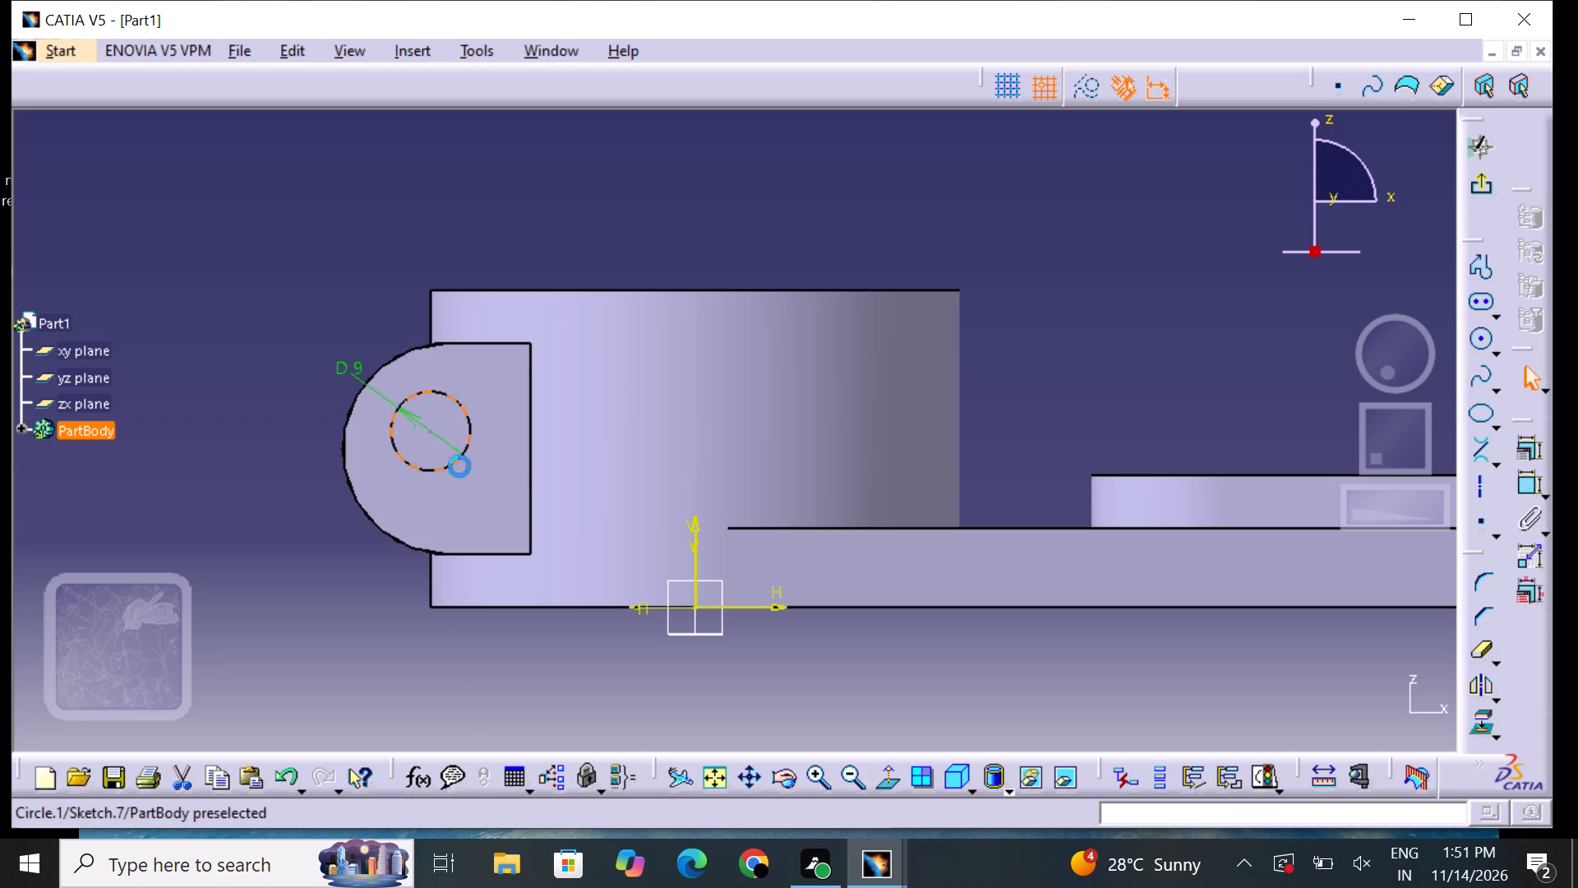
pyautogui.moveTo(459, 466); pyautogui.dragTo(468, 474)
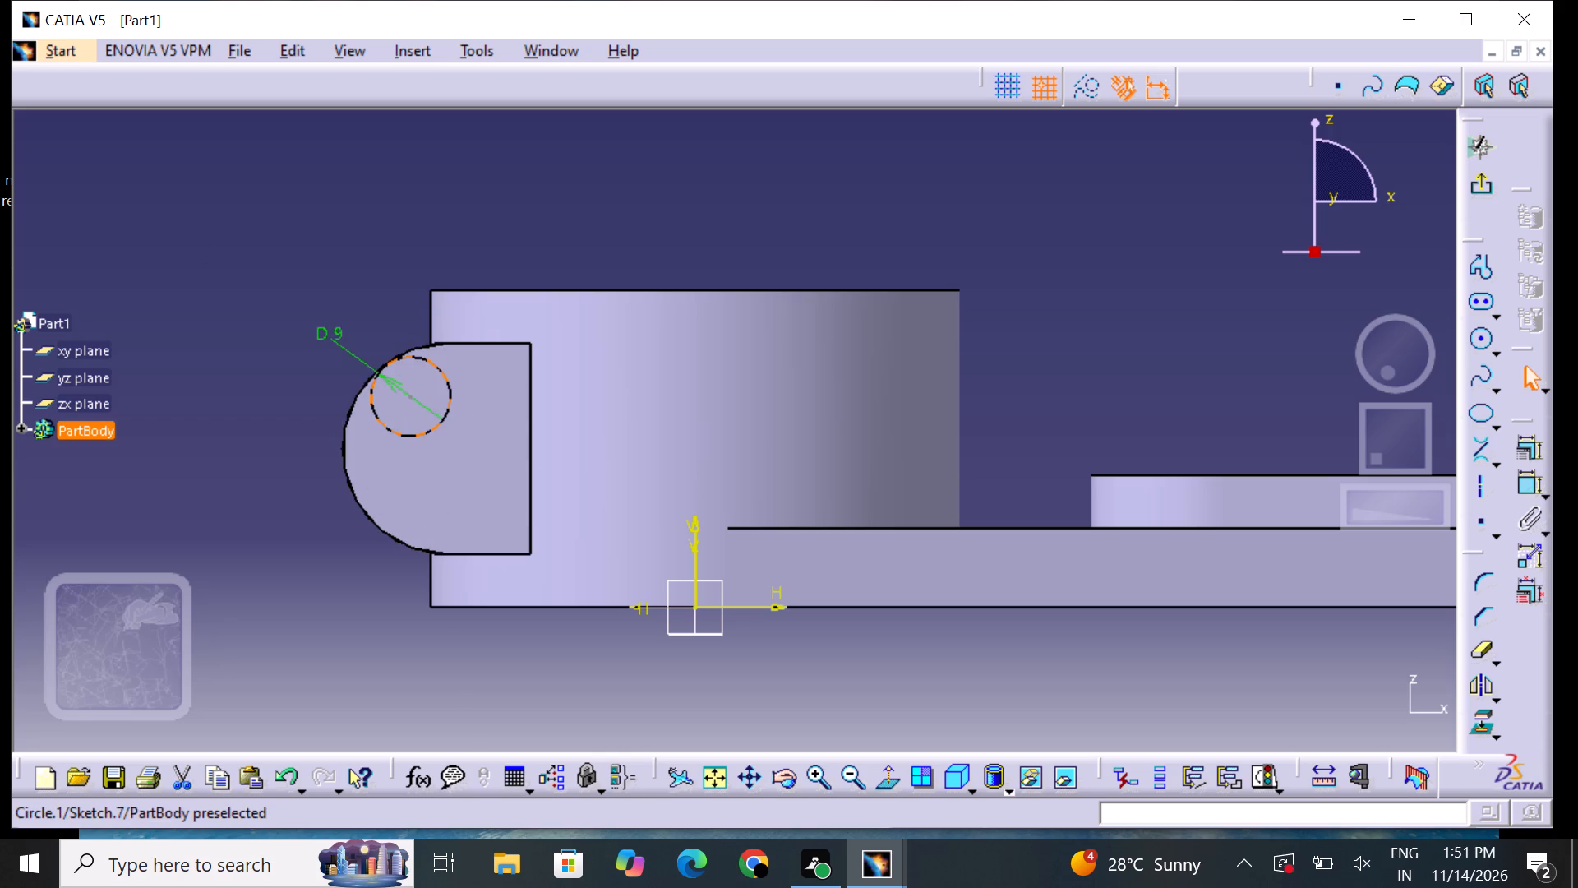
pyautogui.moveTo(468, 474); pyautogui.dragTo(483, 476)
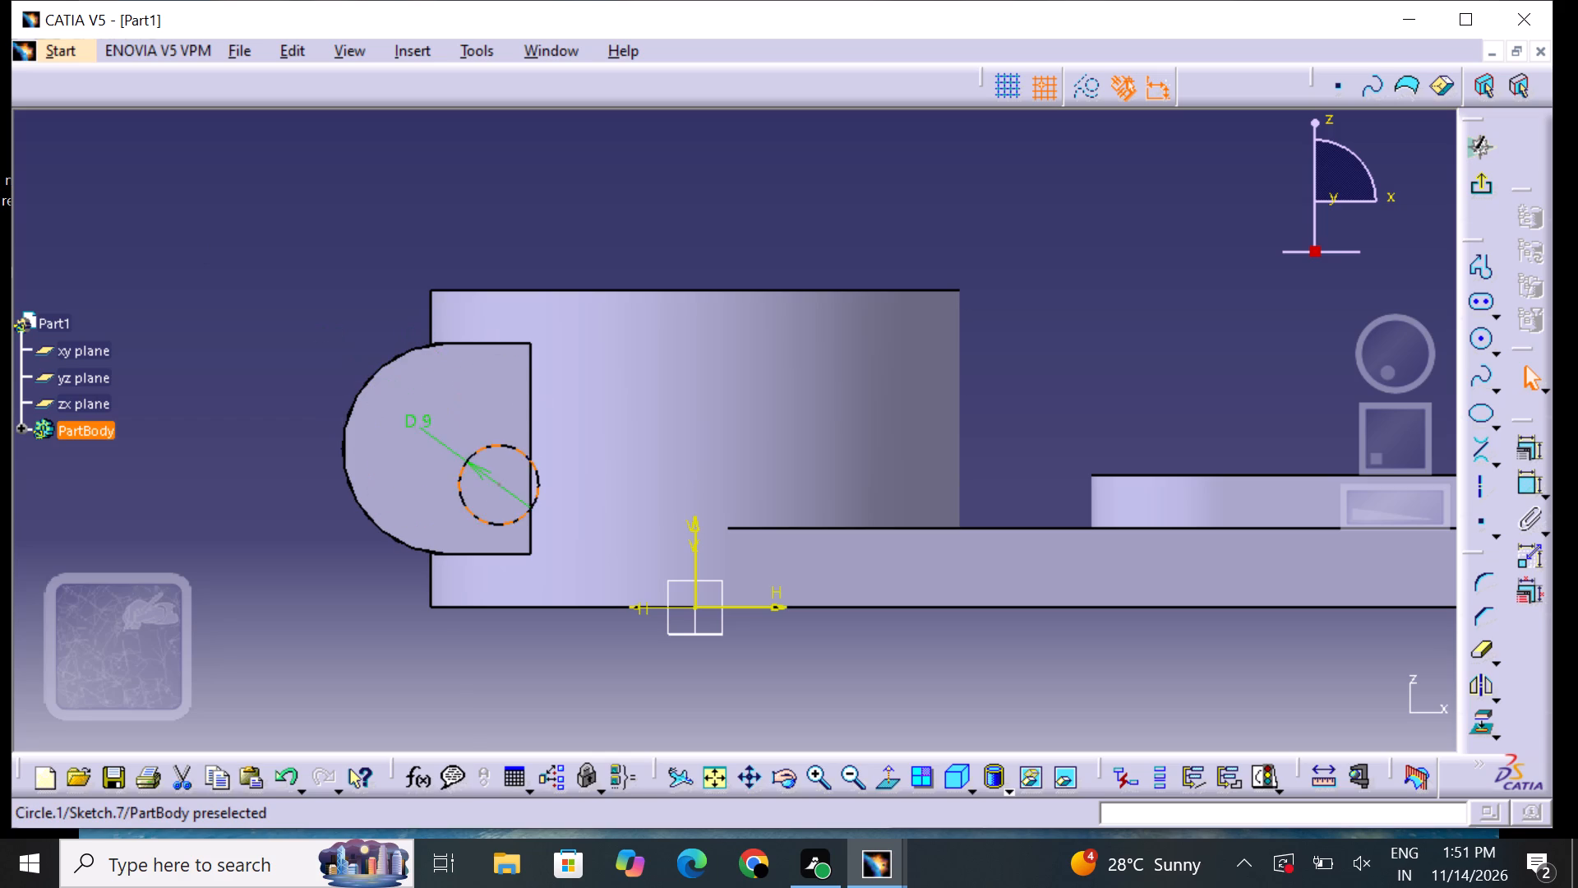
pyautogui.moveTo(483, 476); pyautogui.dragTo(471, 475)
pyautogui.moveTo(442, 465); pyautogui.dragTo(449, 459)
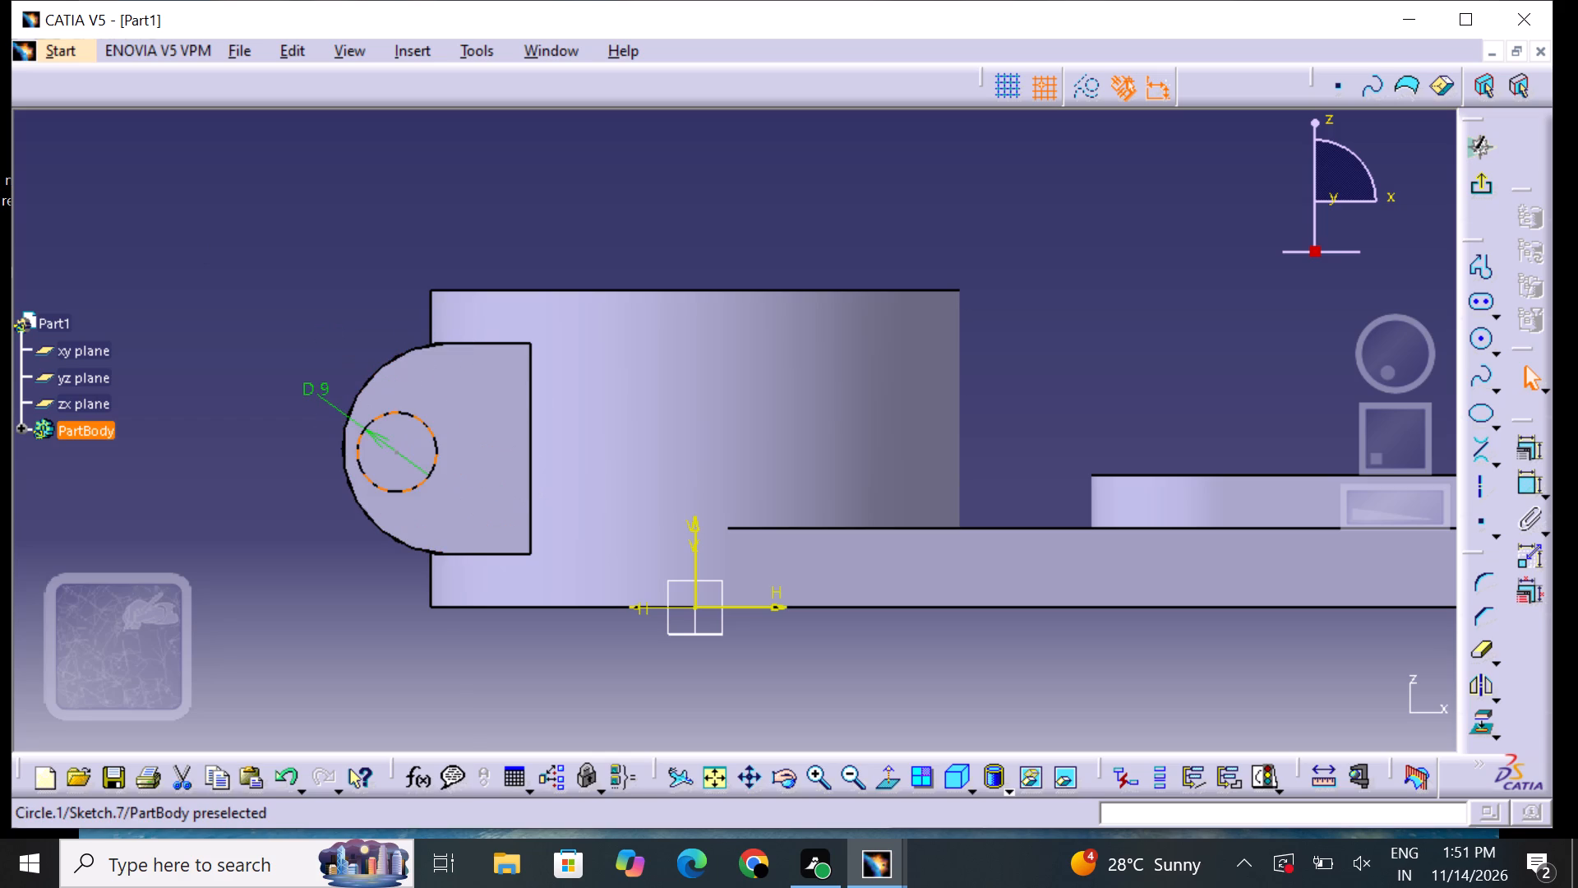
pyautogui.moveTo(449, 459); pyautogui.dragTo(491, 448)
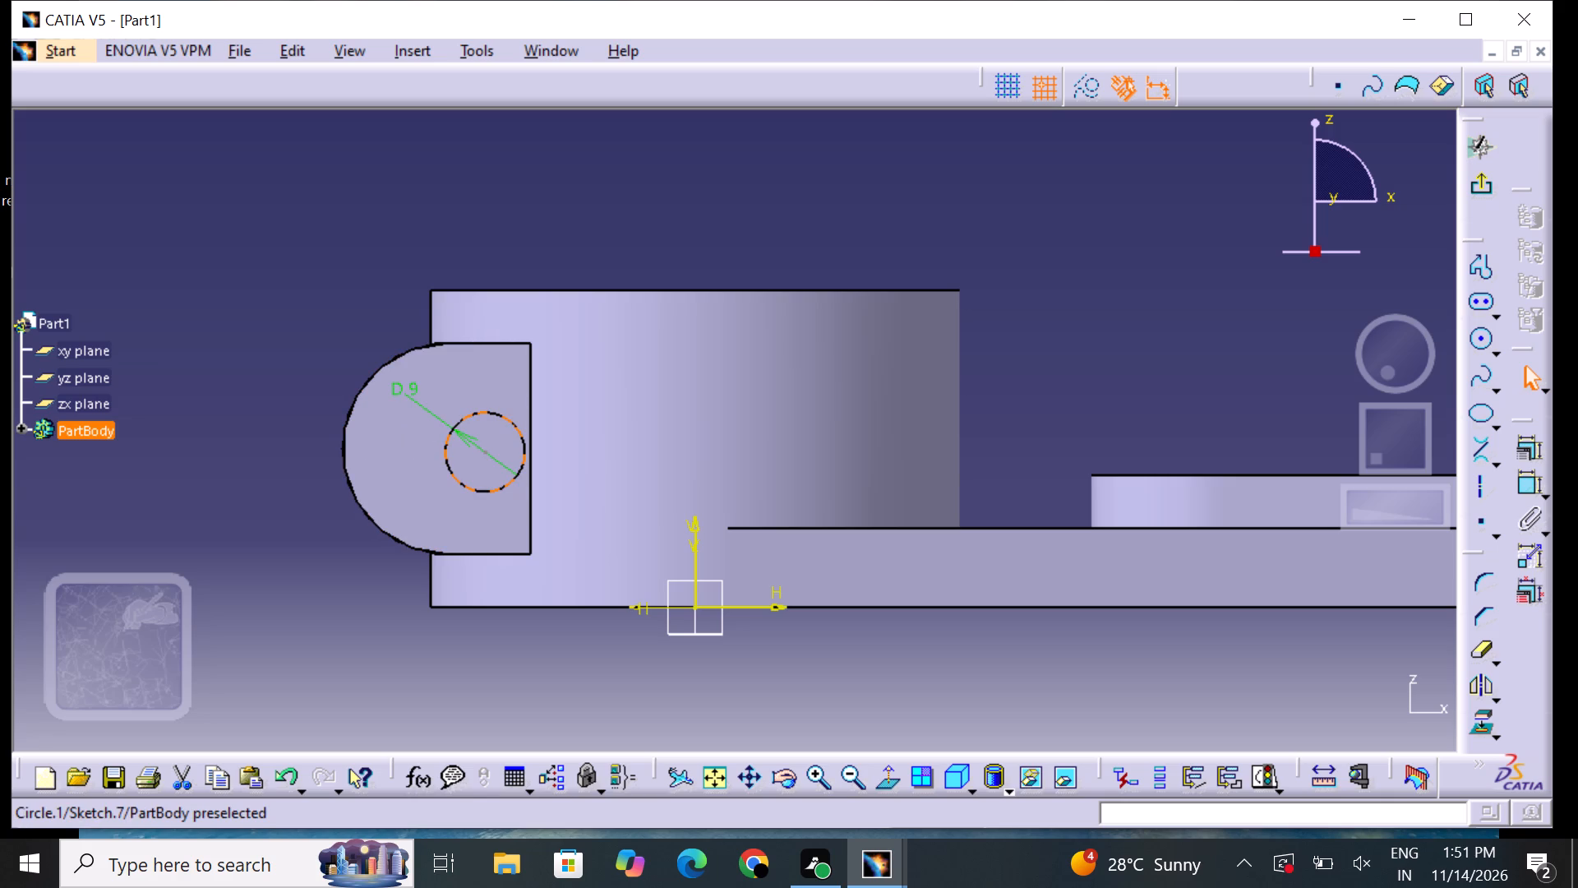
pyautogui.moveTo(440, 442); pyautogui.dragTo(425, 434)
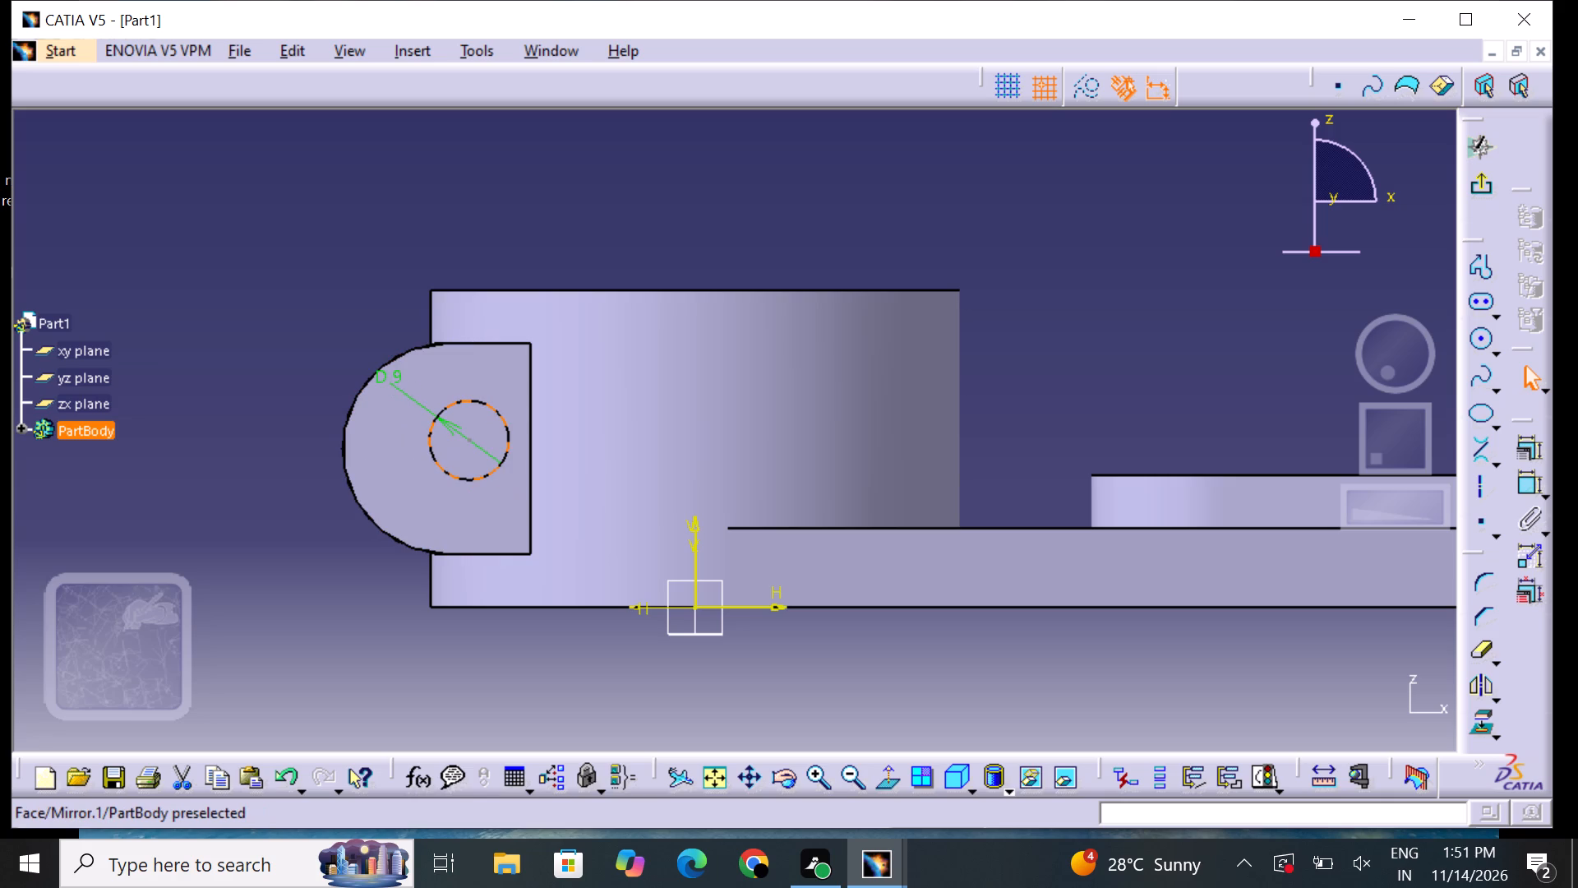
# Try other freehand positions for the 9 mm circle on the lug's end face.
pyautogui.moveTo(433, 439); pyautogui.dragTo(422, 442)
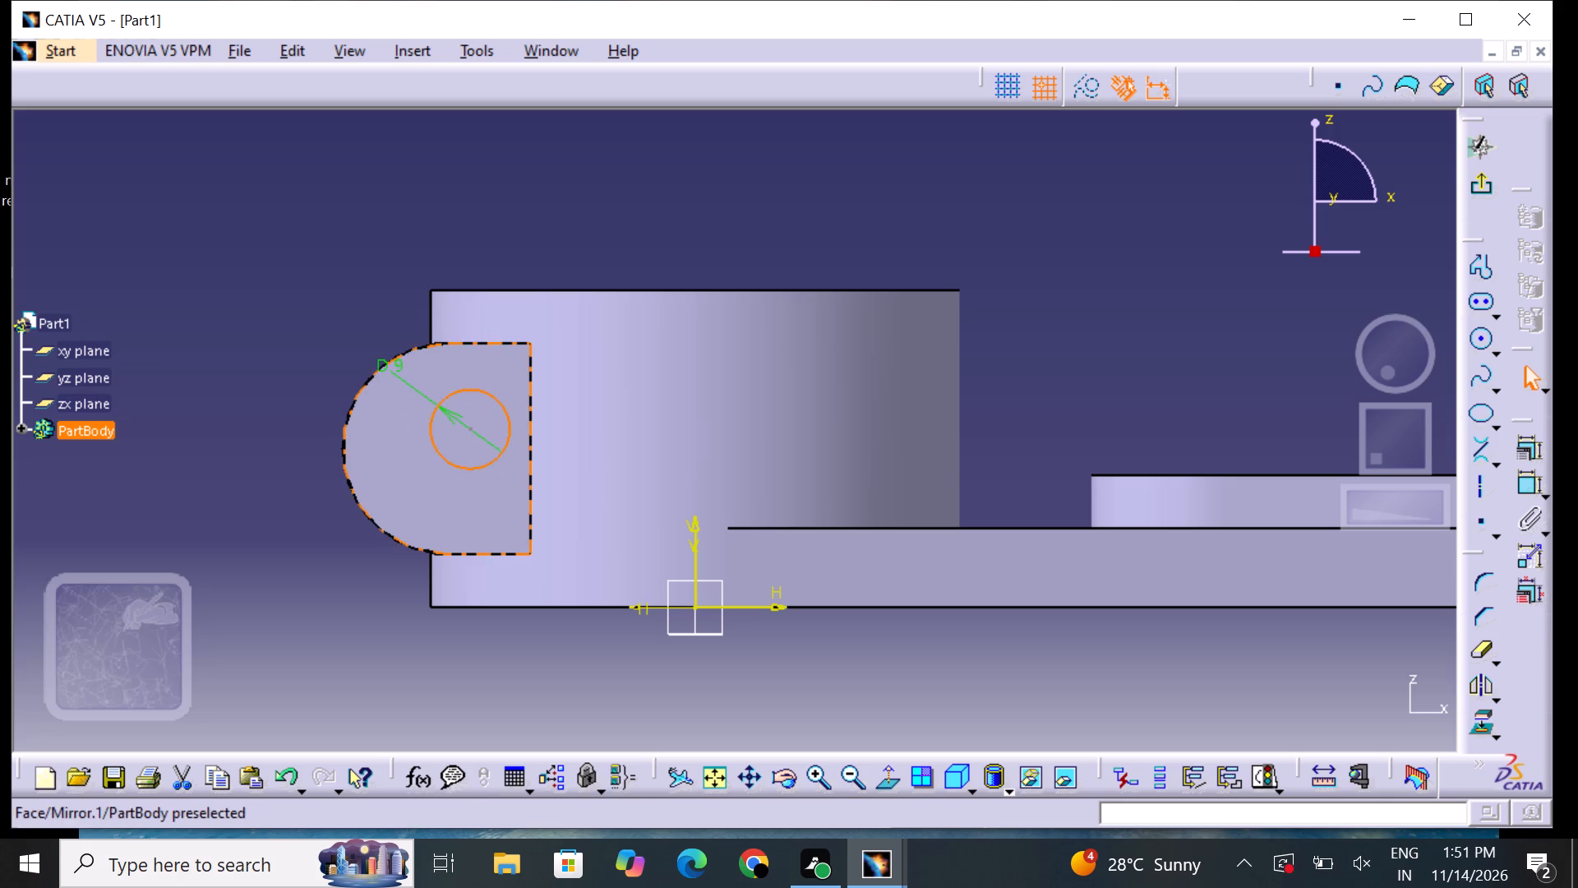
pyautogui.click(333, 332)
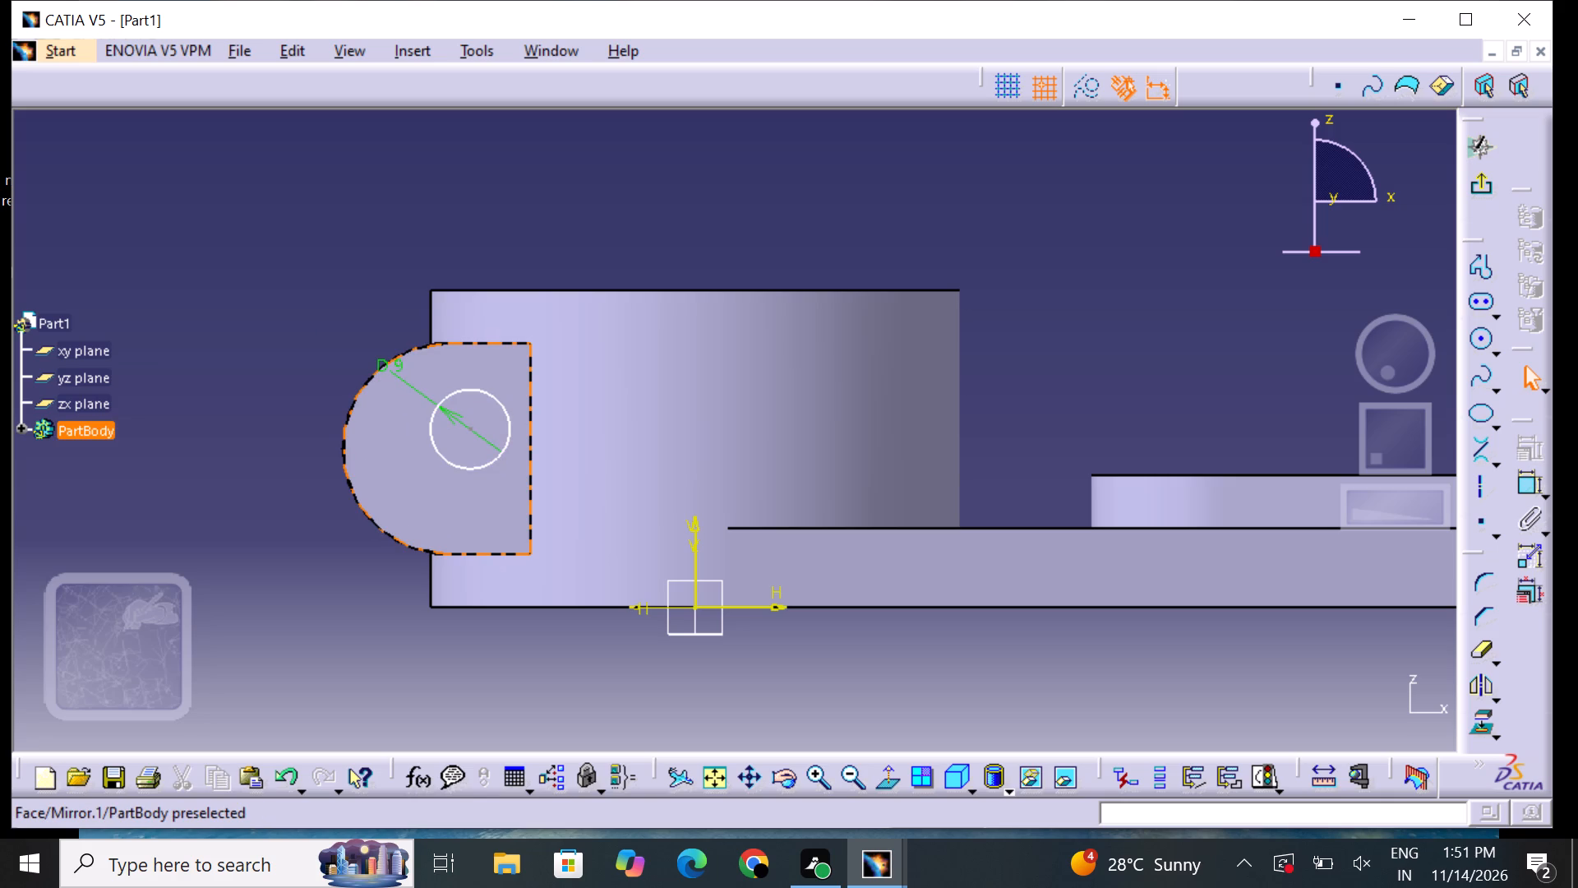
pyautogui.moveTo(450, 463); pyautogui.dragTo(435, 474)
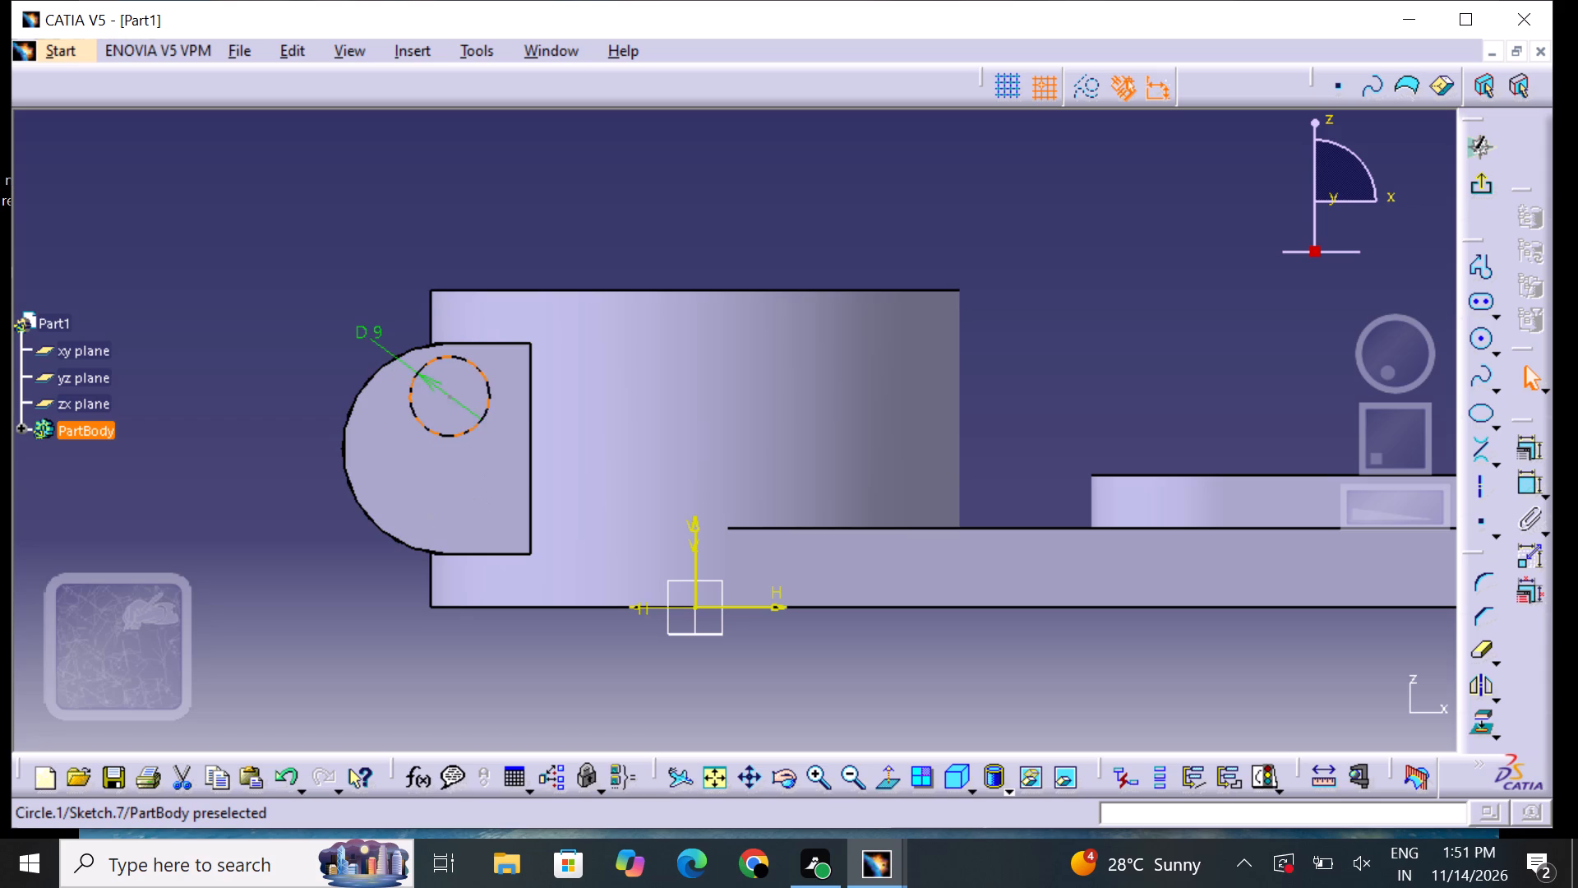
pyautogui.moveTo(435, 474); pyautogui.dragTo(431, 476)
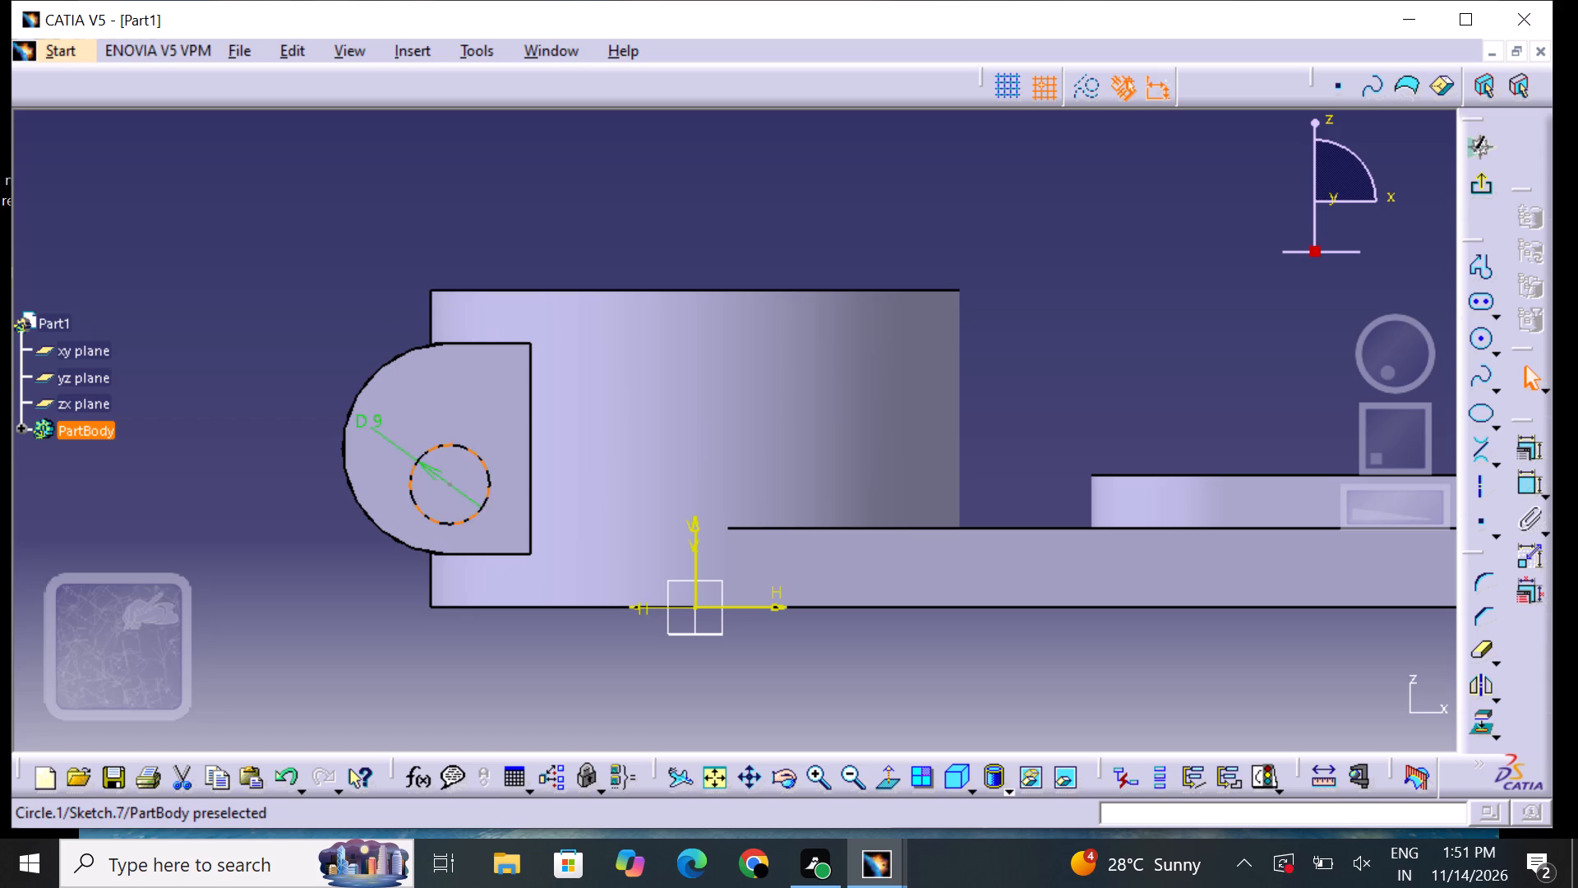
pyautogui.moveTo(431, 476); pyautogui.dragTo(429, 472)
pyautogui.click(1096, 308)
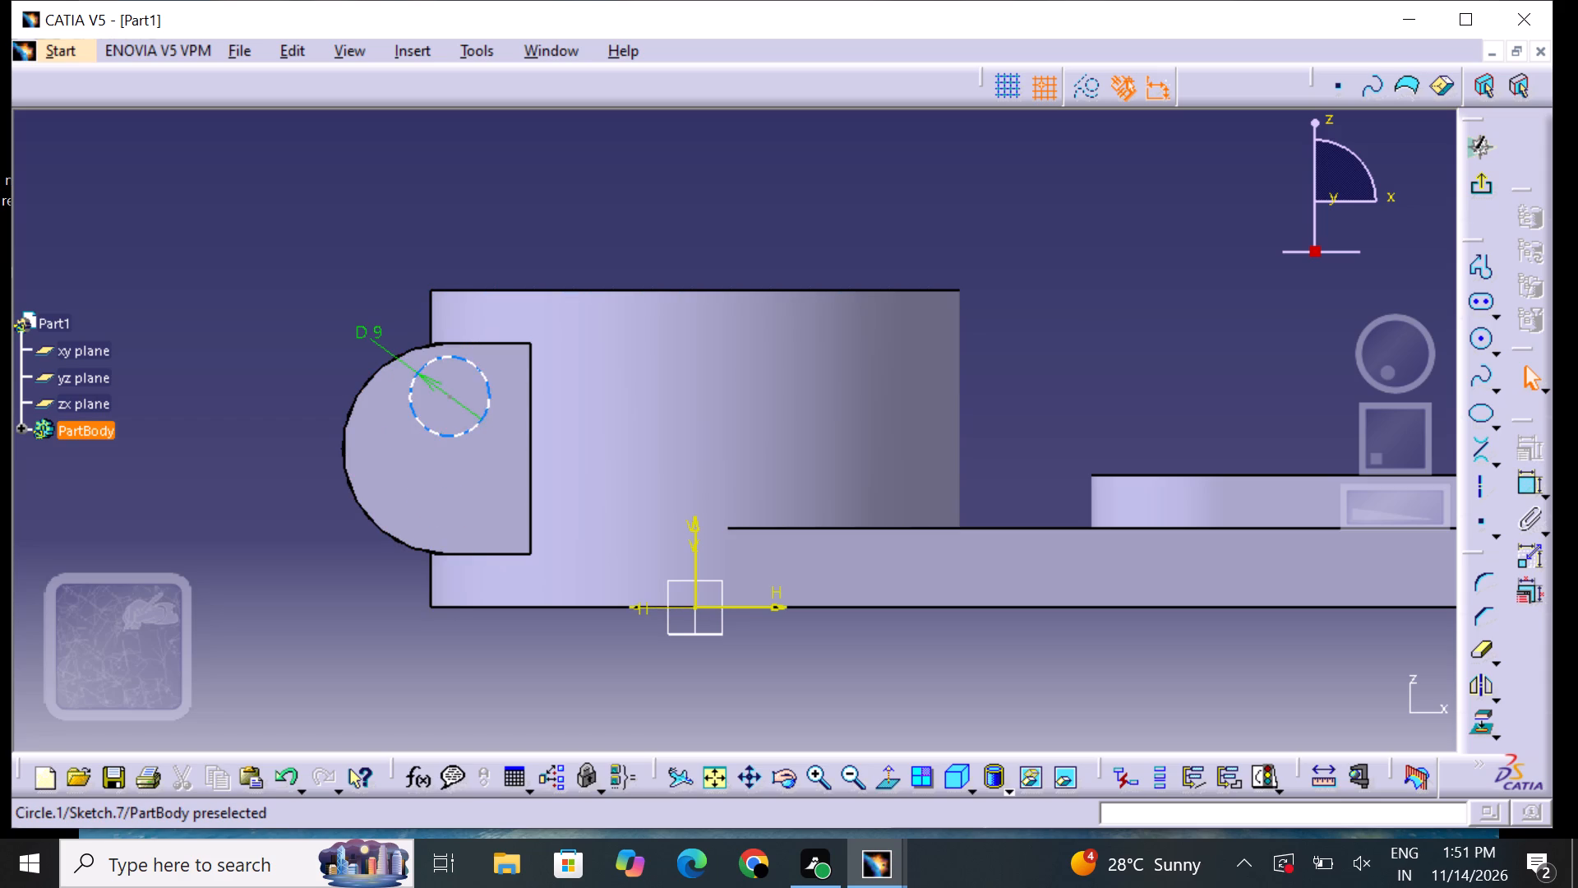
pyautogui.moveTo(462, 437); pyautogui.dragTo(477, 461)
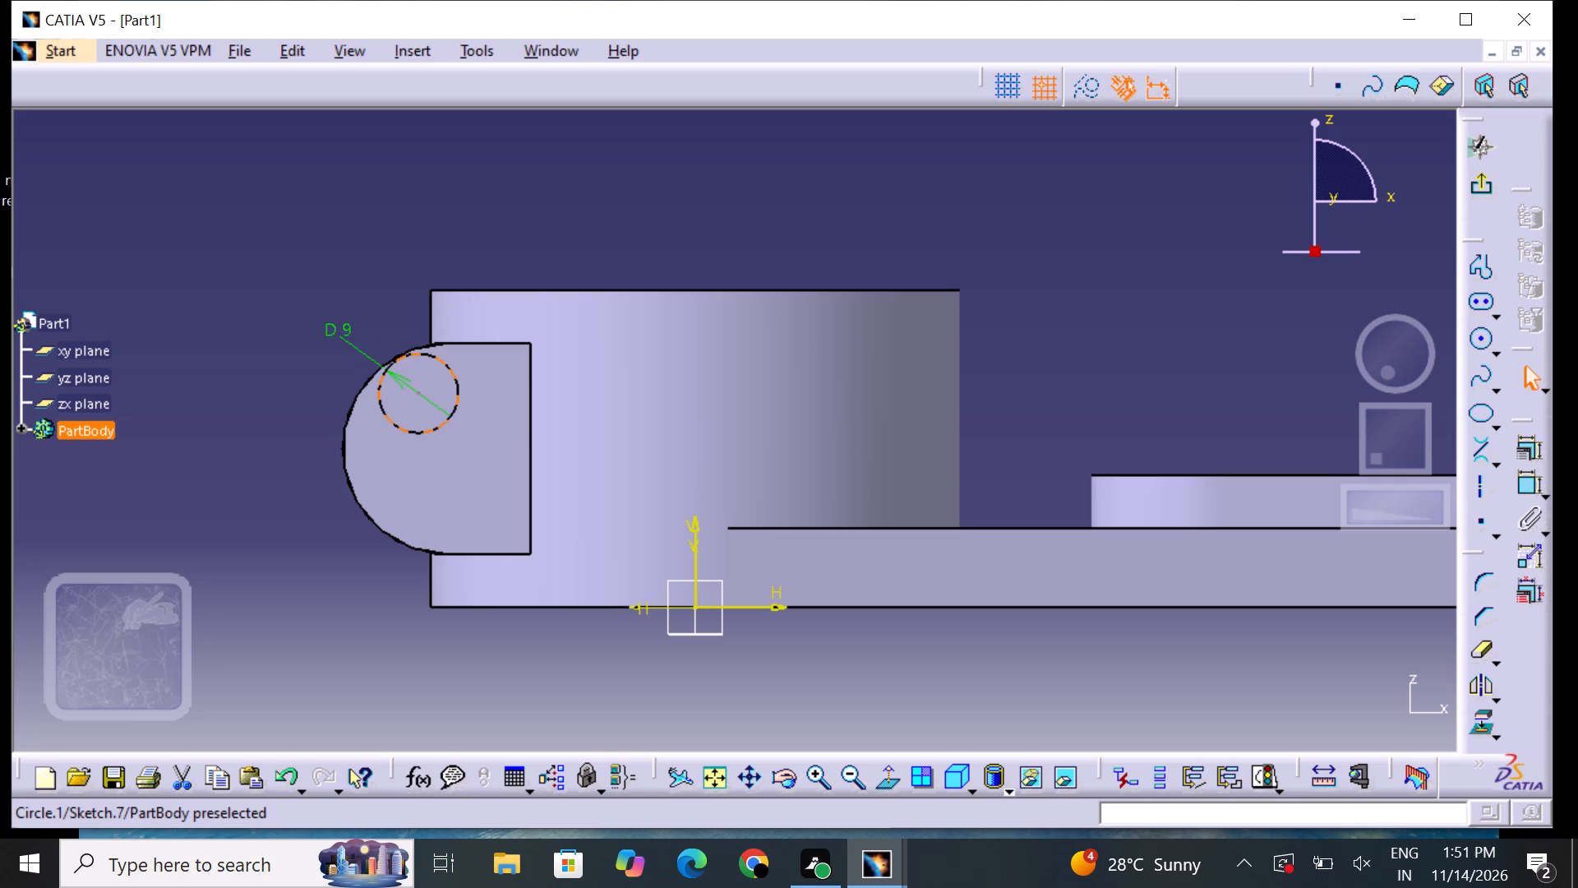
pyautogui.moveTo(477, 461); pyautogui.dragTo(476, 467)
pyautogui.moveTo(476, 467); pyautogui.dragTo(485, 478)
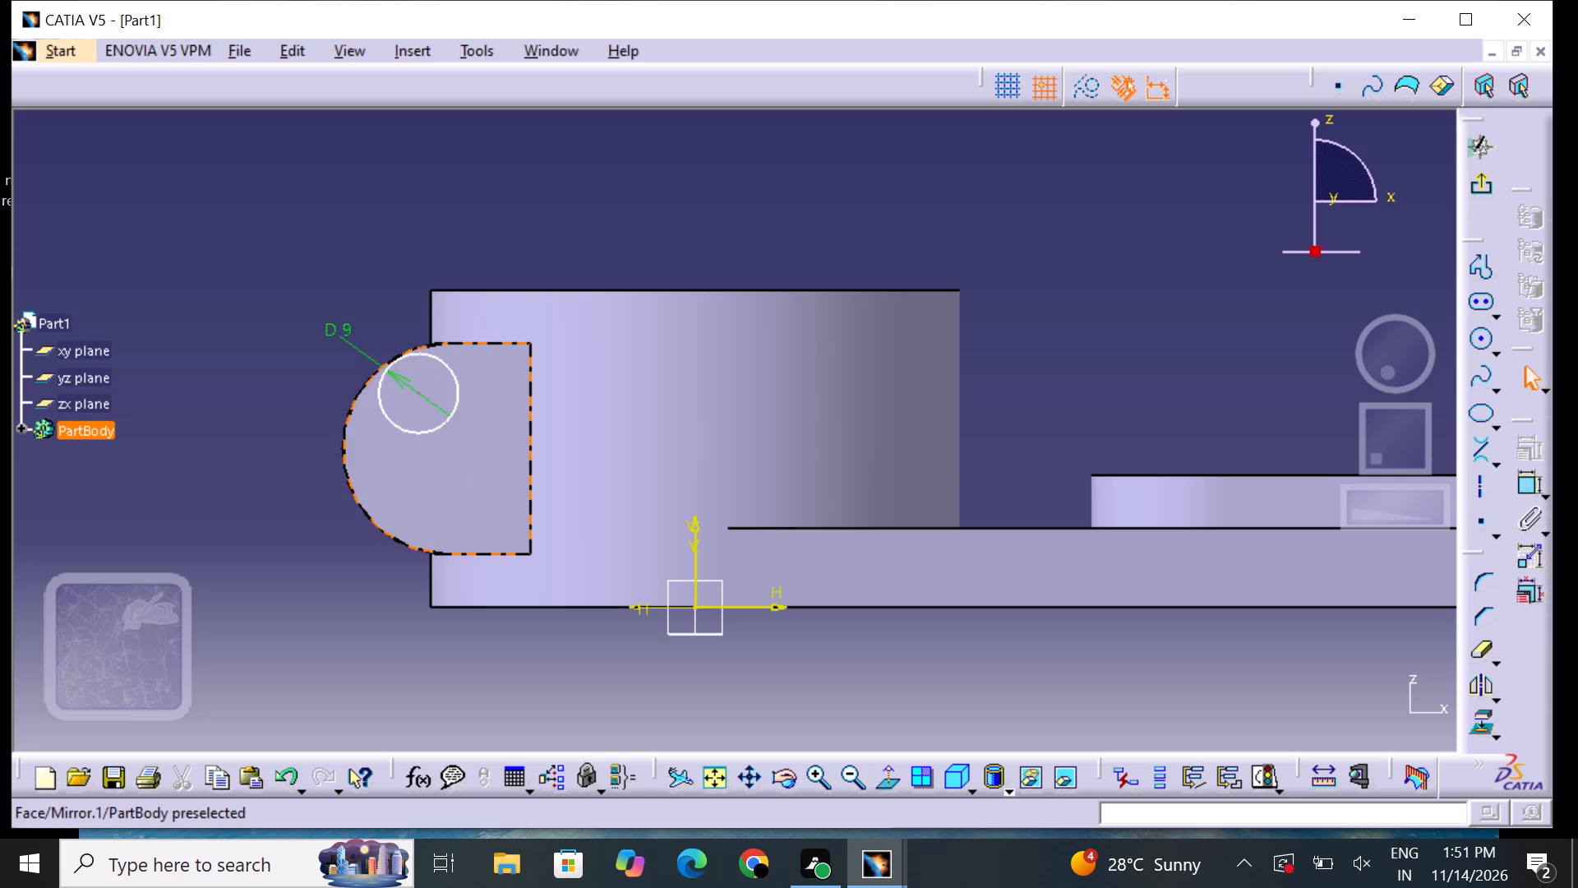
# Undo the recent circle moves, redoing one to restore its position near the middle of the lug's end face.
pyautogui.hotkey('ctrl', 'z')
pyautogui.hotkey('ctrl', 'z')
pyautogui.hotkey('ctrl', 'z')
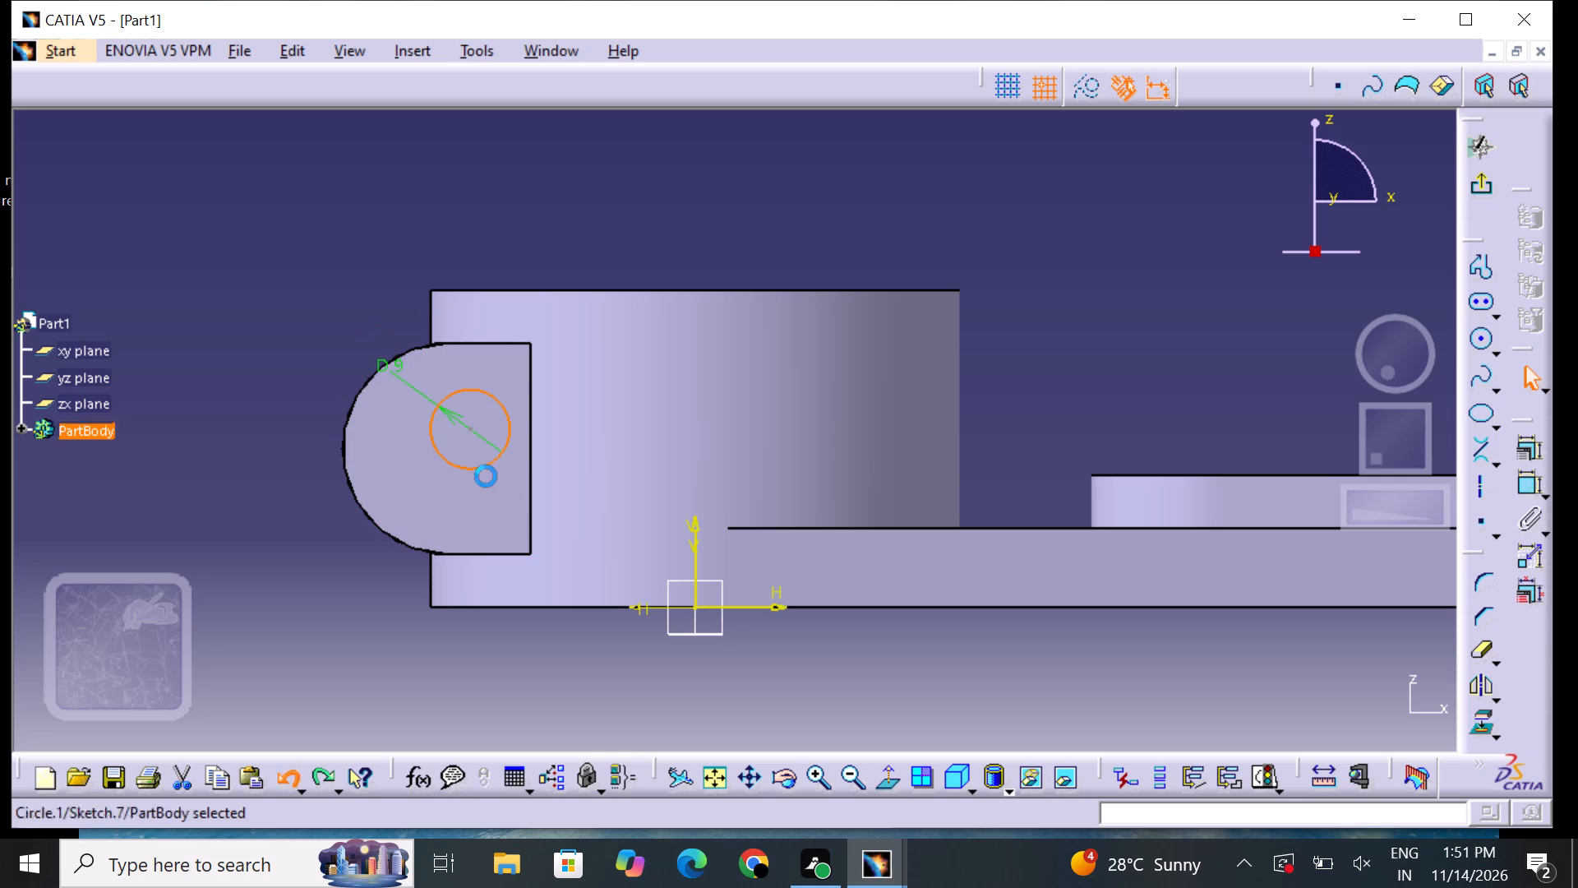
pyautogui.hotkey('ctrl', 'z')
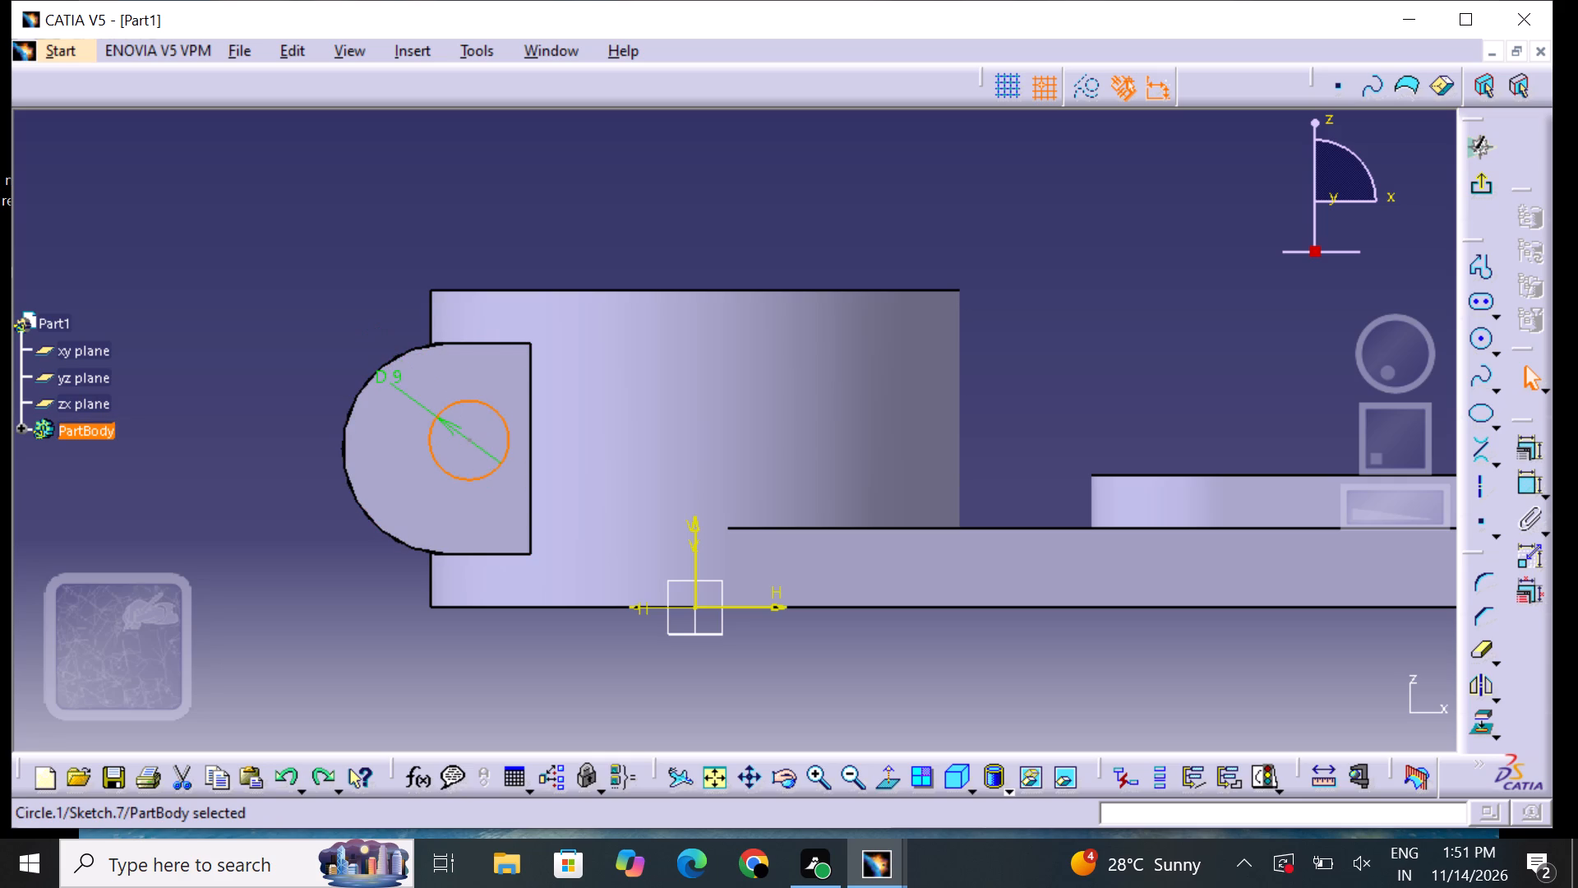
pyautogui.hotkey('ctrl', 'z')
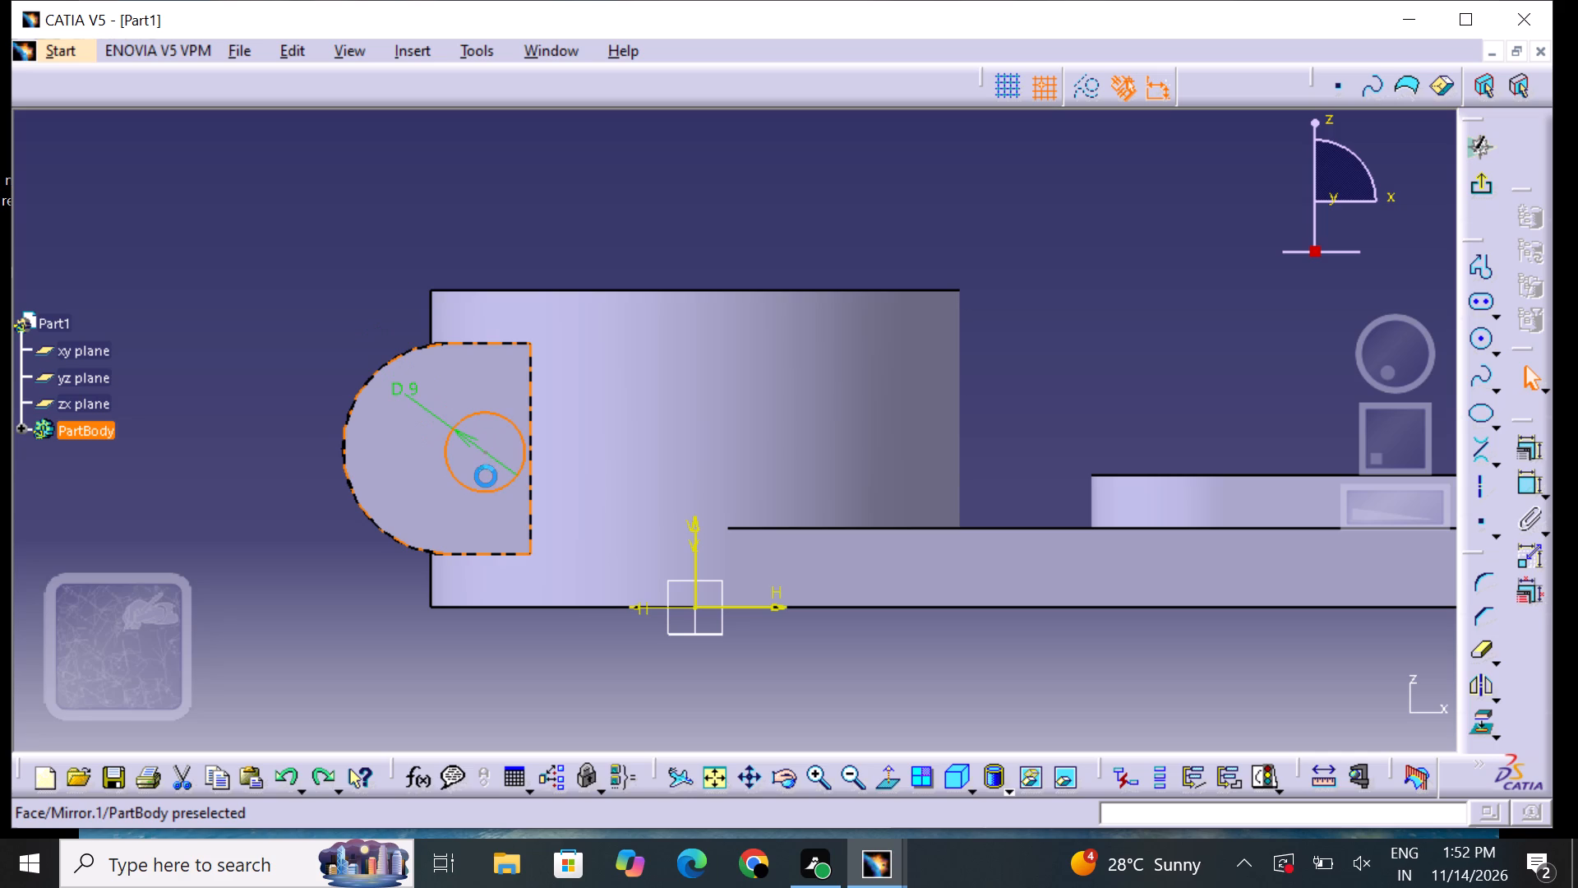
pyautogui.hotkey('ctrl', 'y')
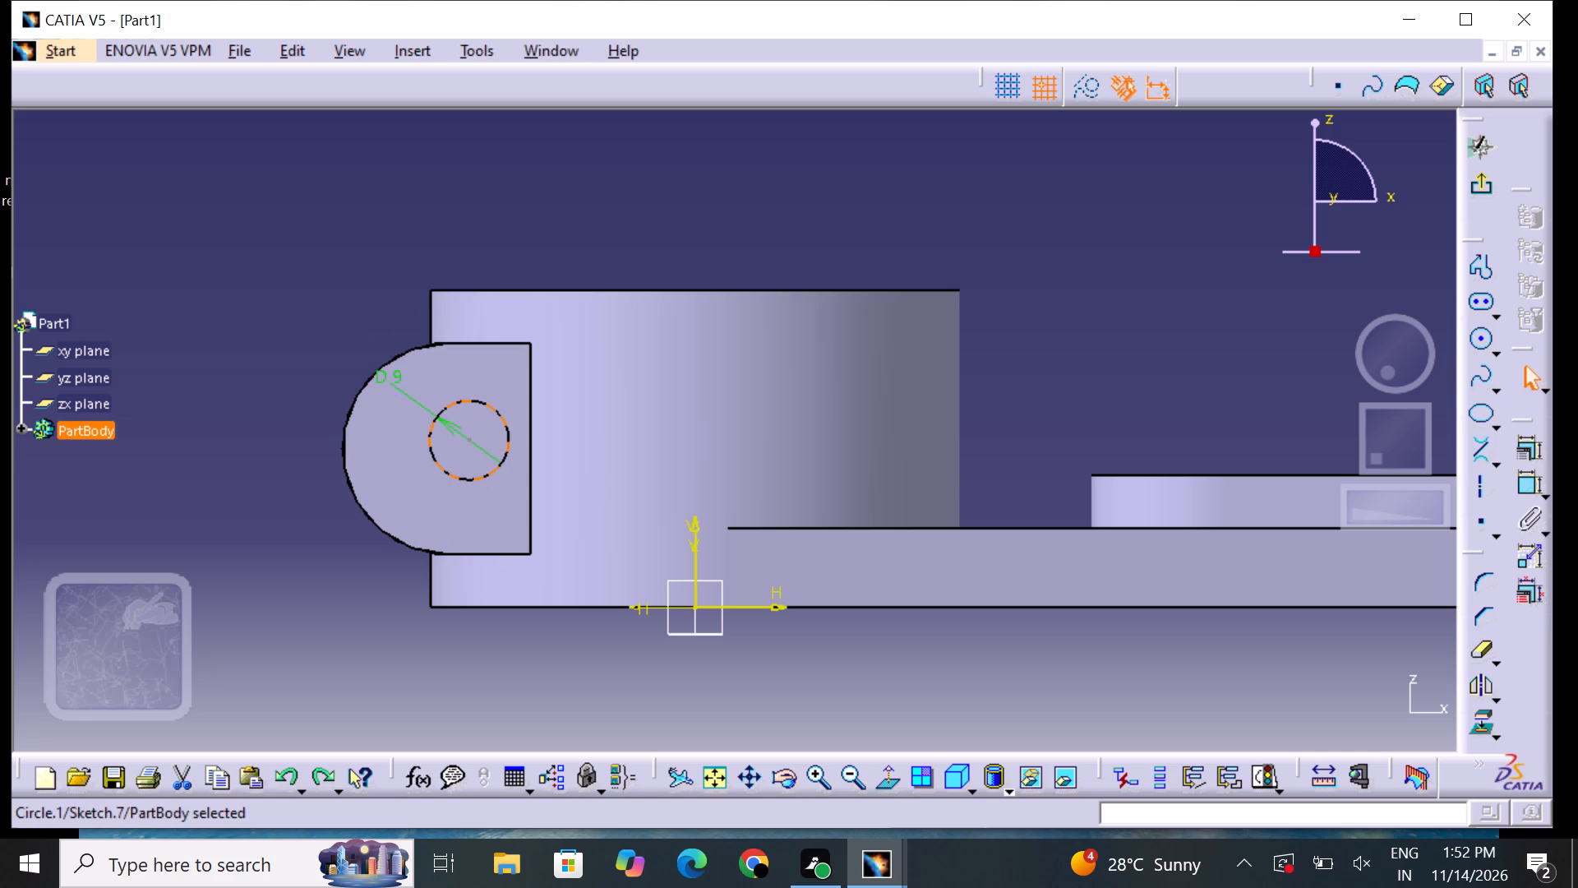
# Exit the circle sketch and return to the 3D part.
pyautogui.moveTo(1063, 236); pyautogui.dragTo(1072, 241)
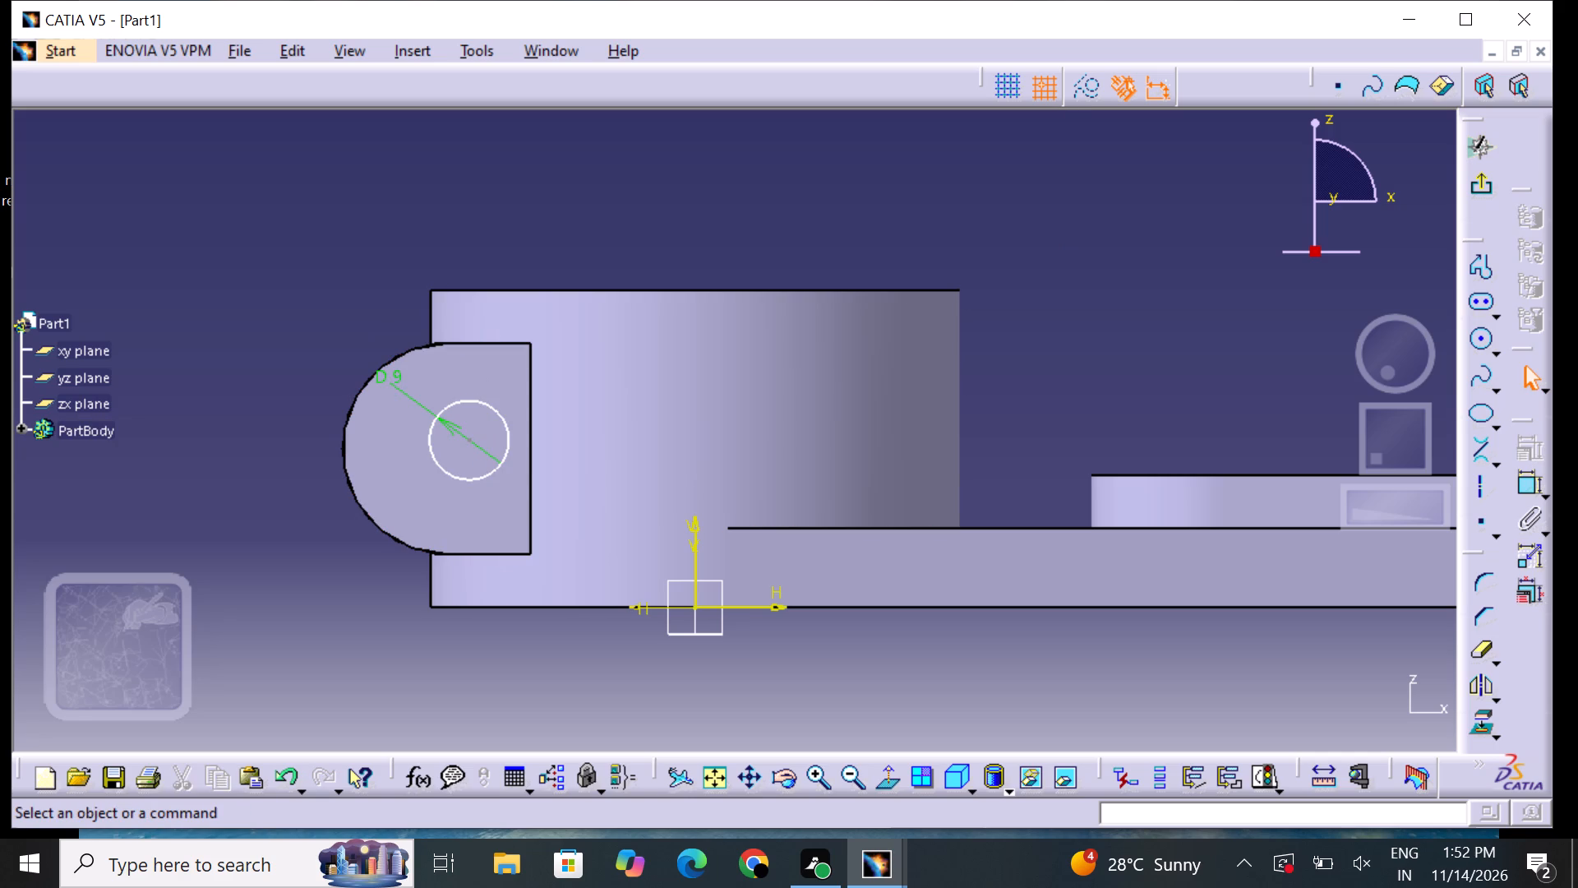
pyautogui.click(1476, 192)
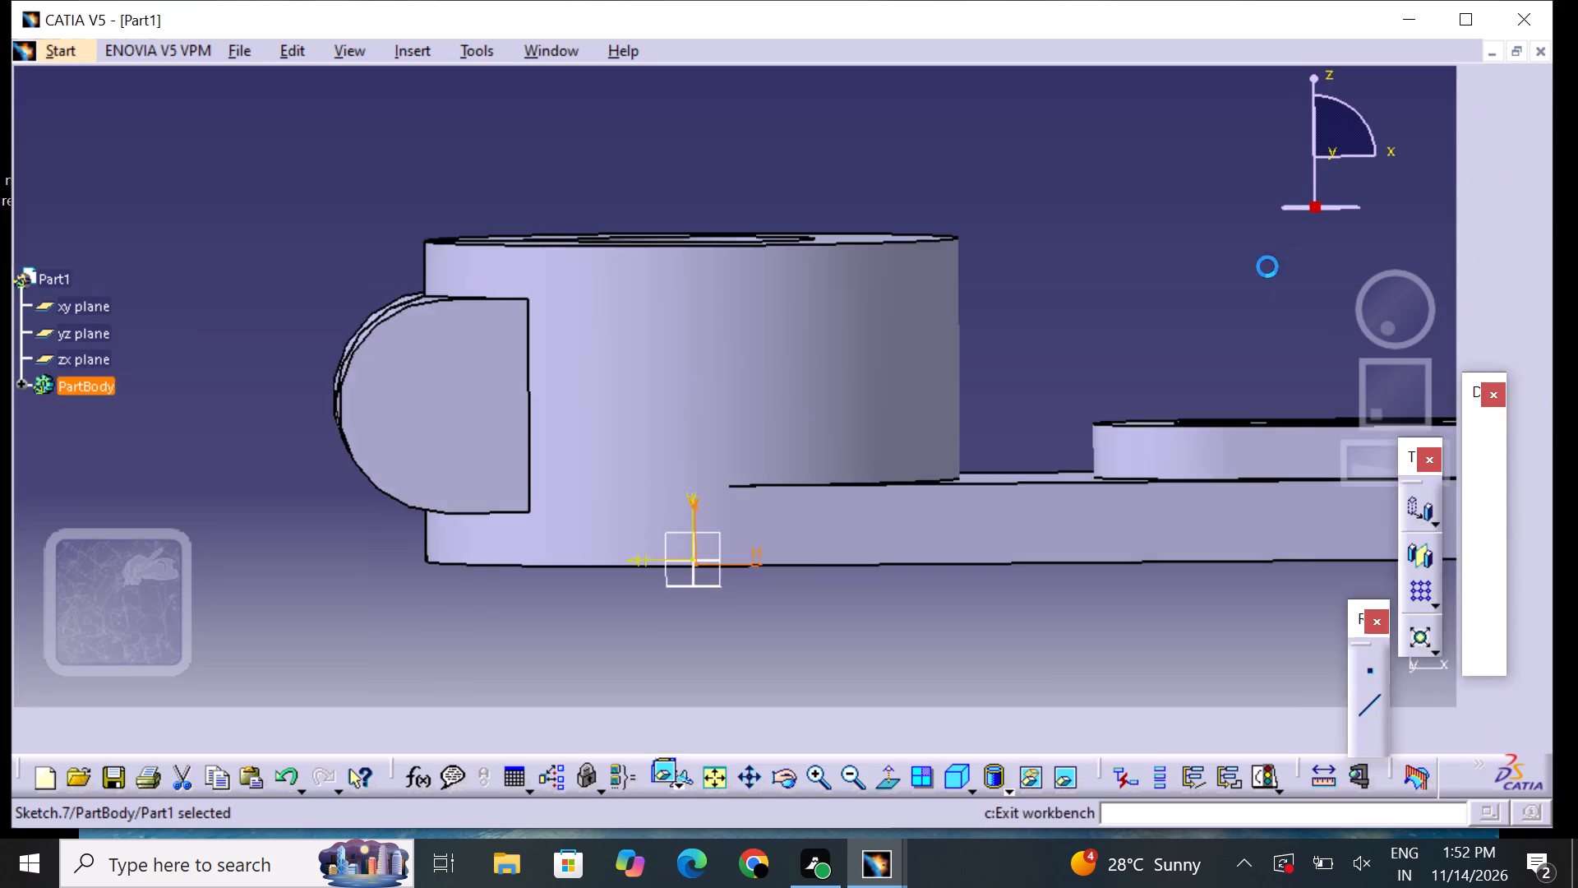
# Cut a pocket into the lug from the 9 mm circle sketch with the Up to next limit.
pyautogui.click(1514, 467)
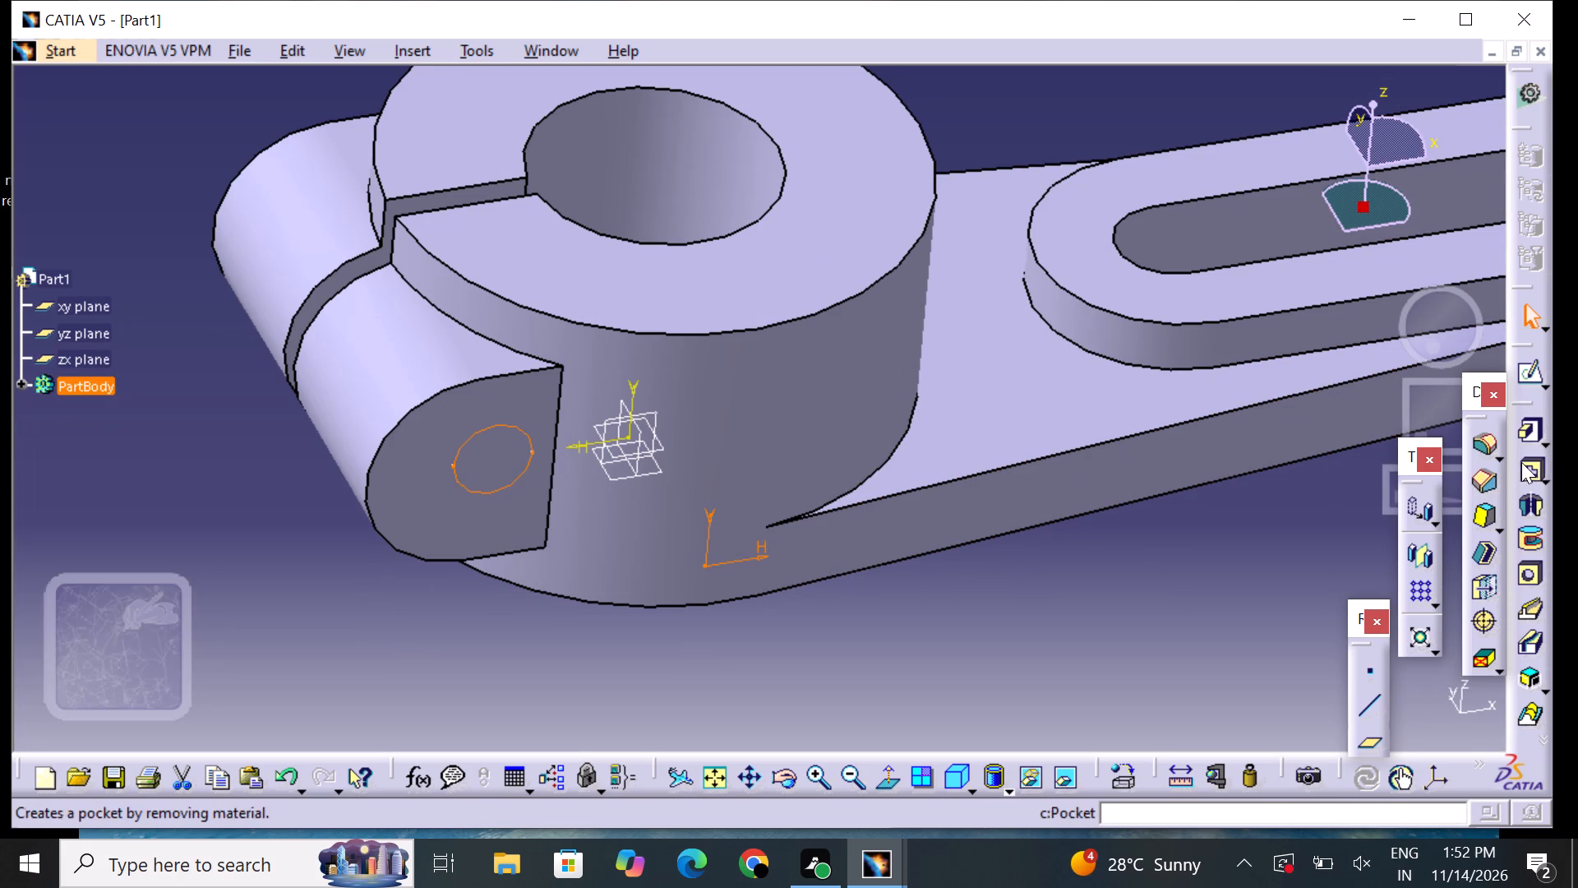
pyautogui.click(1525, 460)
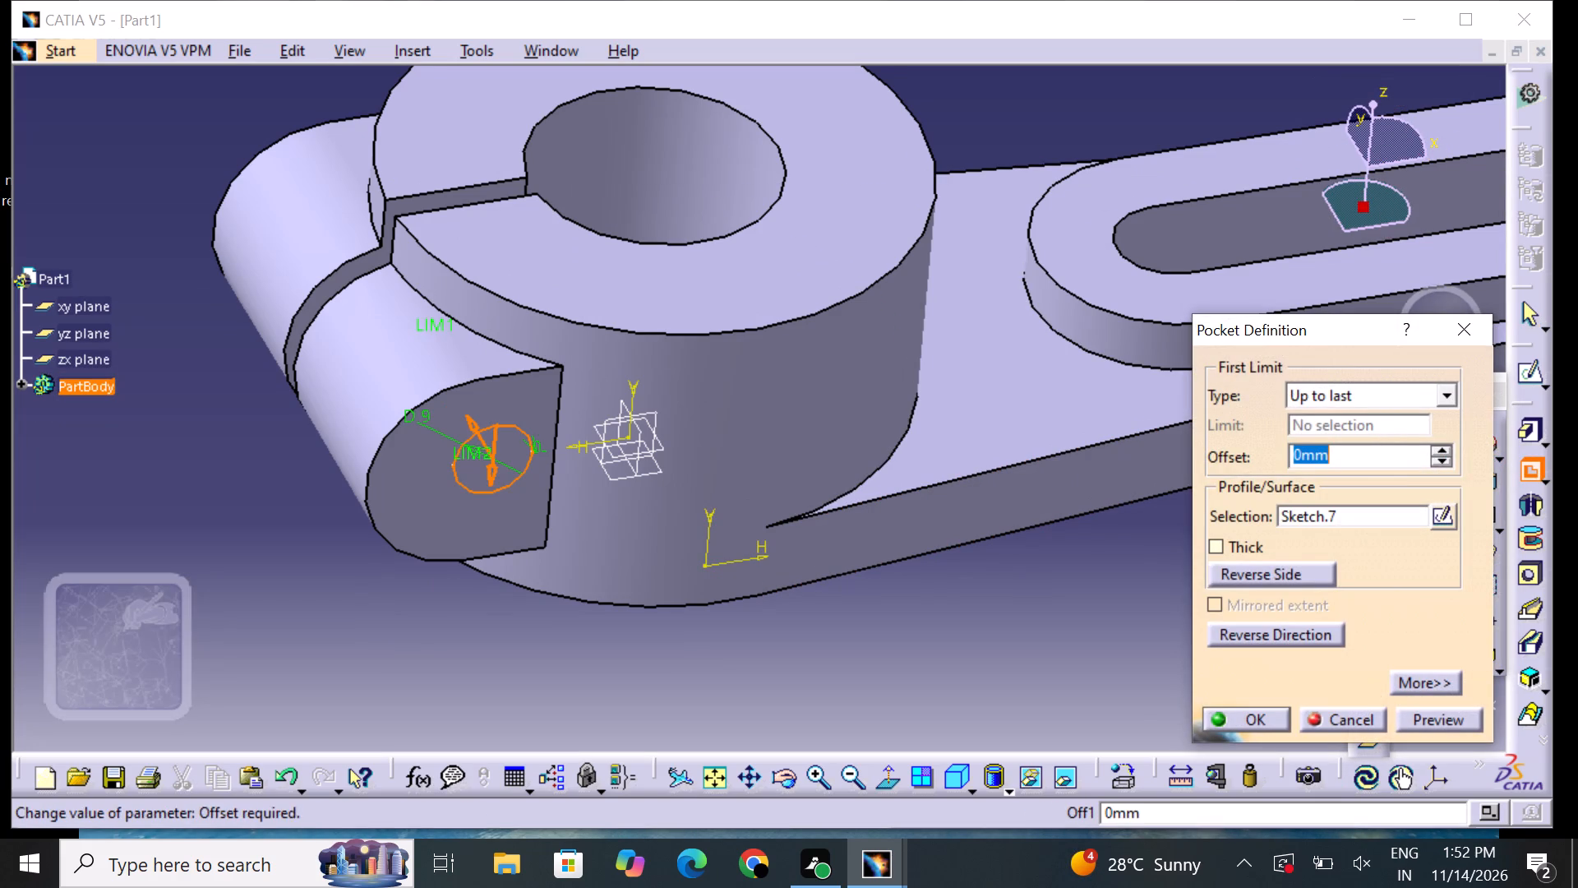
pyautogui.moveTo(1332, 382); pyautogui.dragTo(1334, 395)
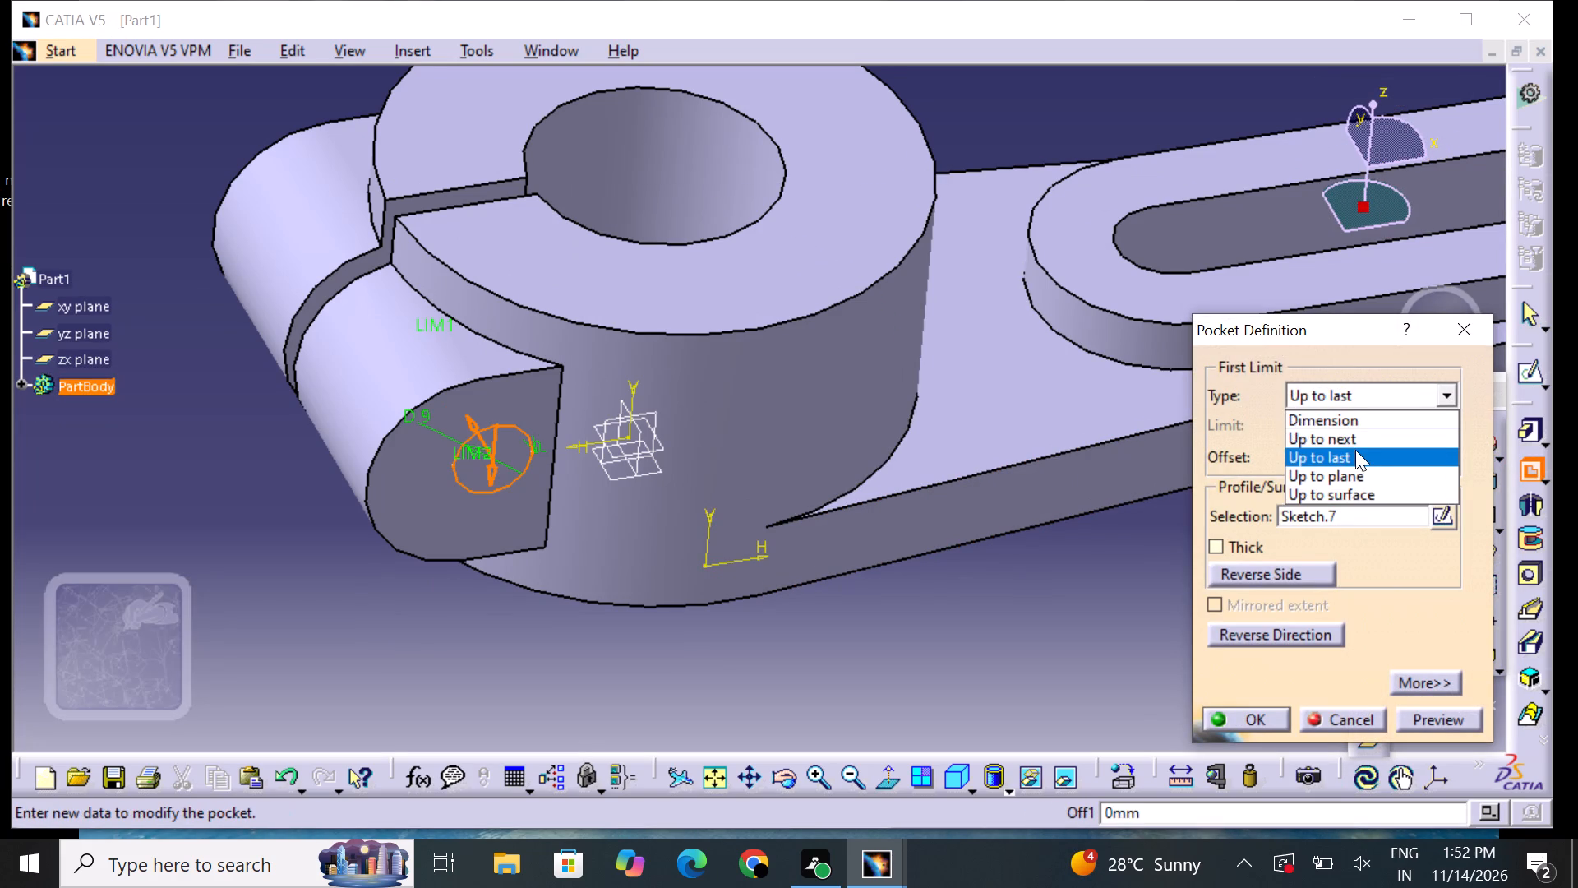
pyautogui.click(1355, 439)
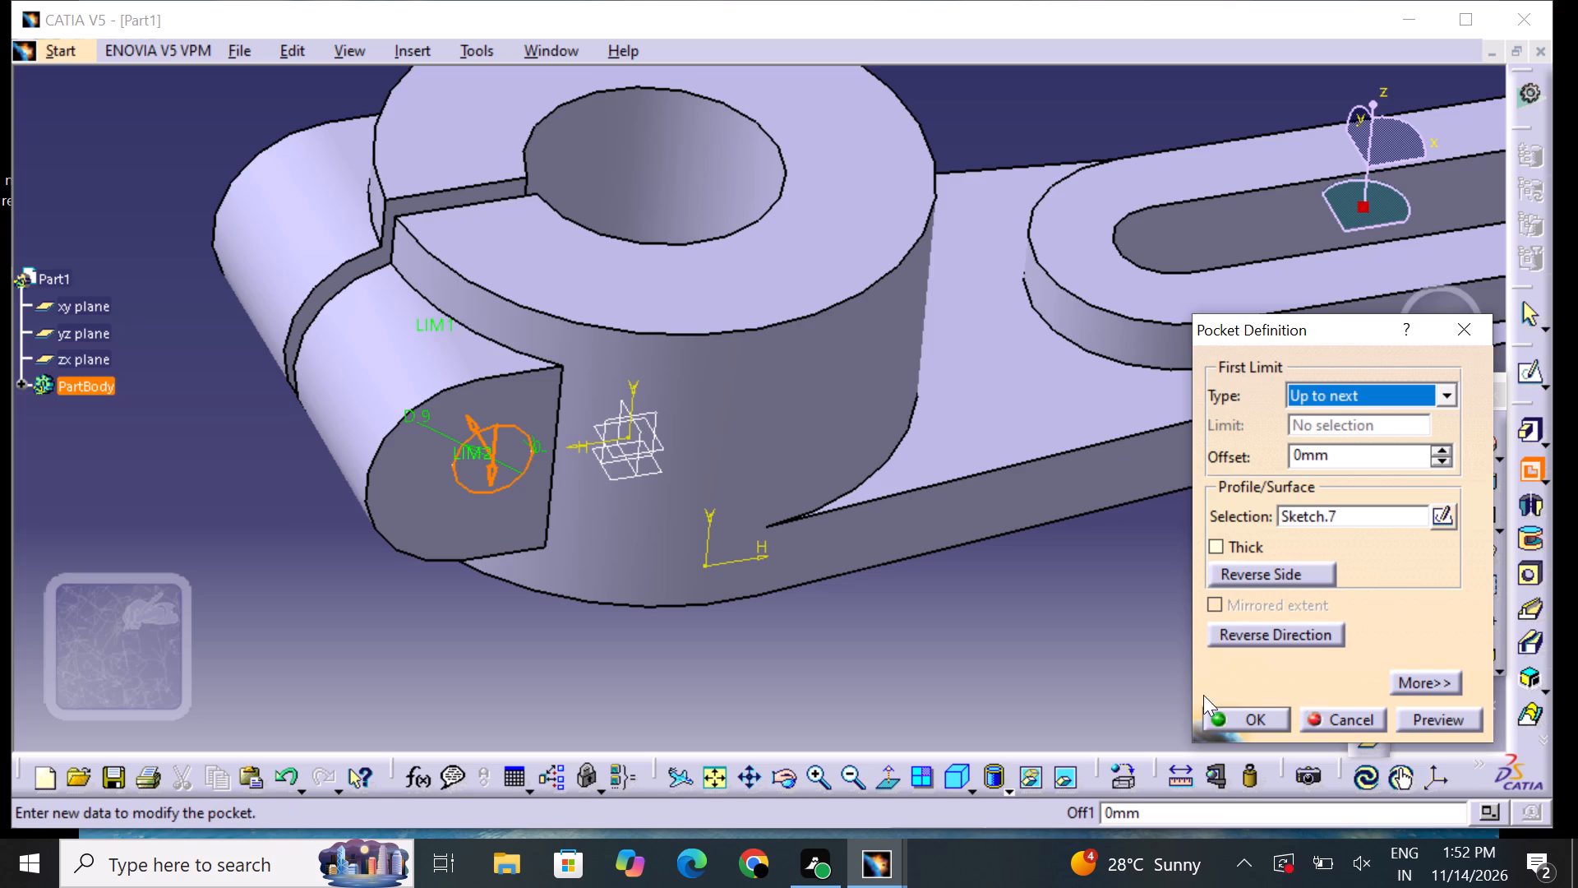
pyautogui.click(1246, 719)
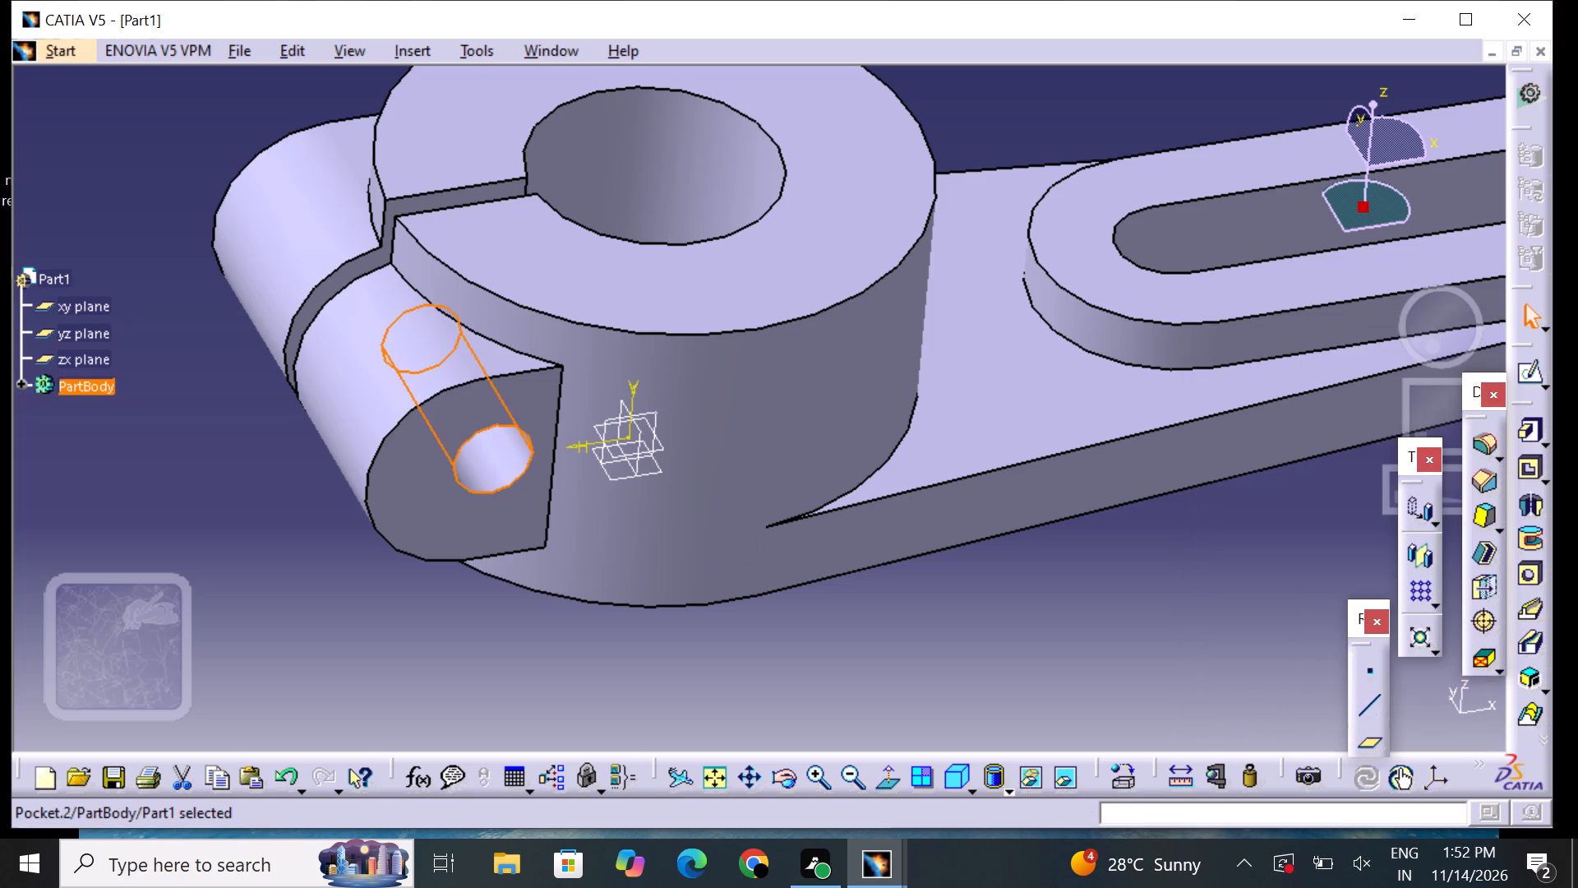
# Examine the hole and the slit between the lugs from several viewing angles.
pyautogui.click(944, 690)
pyautogui.moveTo(292, 614); pyautogui.dragTo(984, 578, button='middle')
pyautogui.moveTo(291, 615); pyautogui.dragTo(984, 578, button='right')
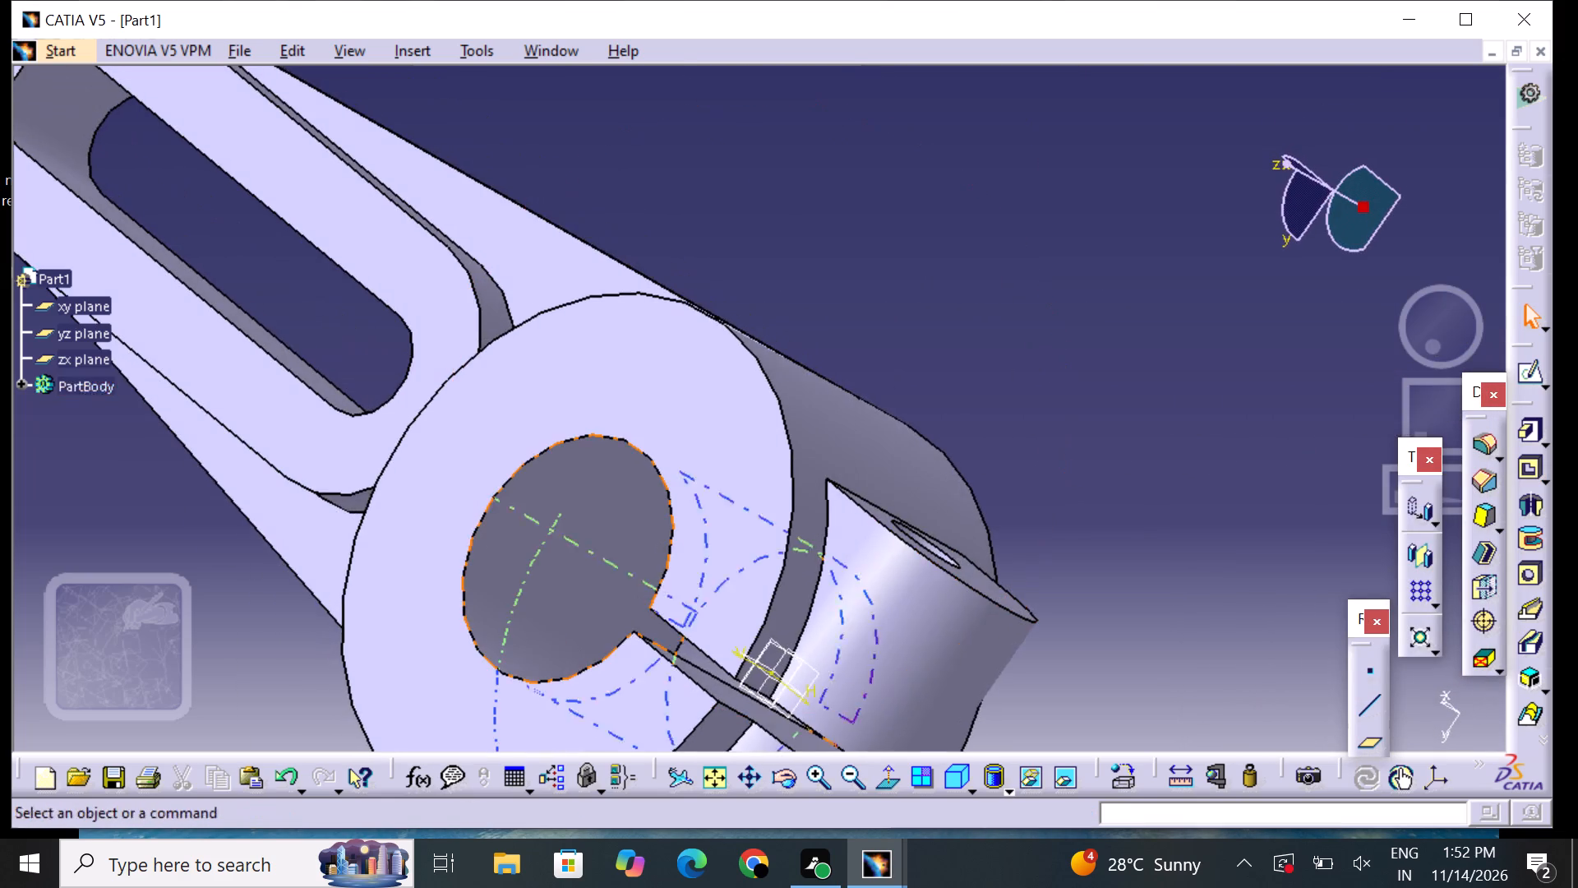
pyautogui.moveTo(551, 448); pyautogui.dragTo(344, 327, button='middle')
pyautogui.moveTo(564, 386); pyautogui.dragTo(360, 316, button='right')
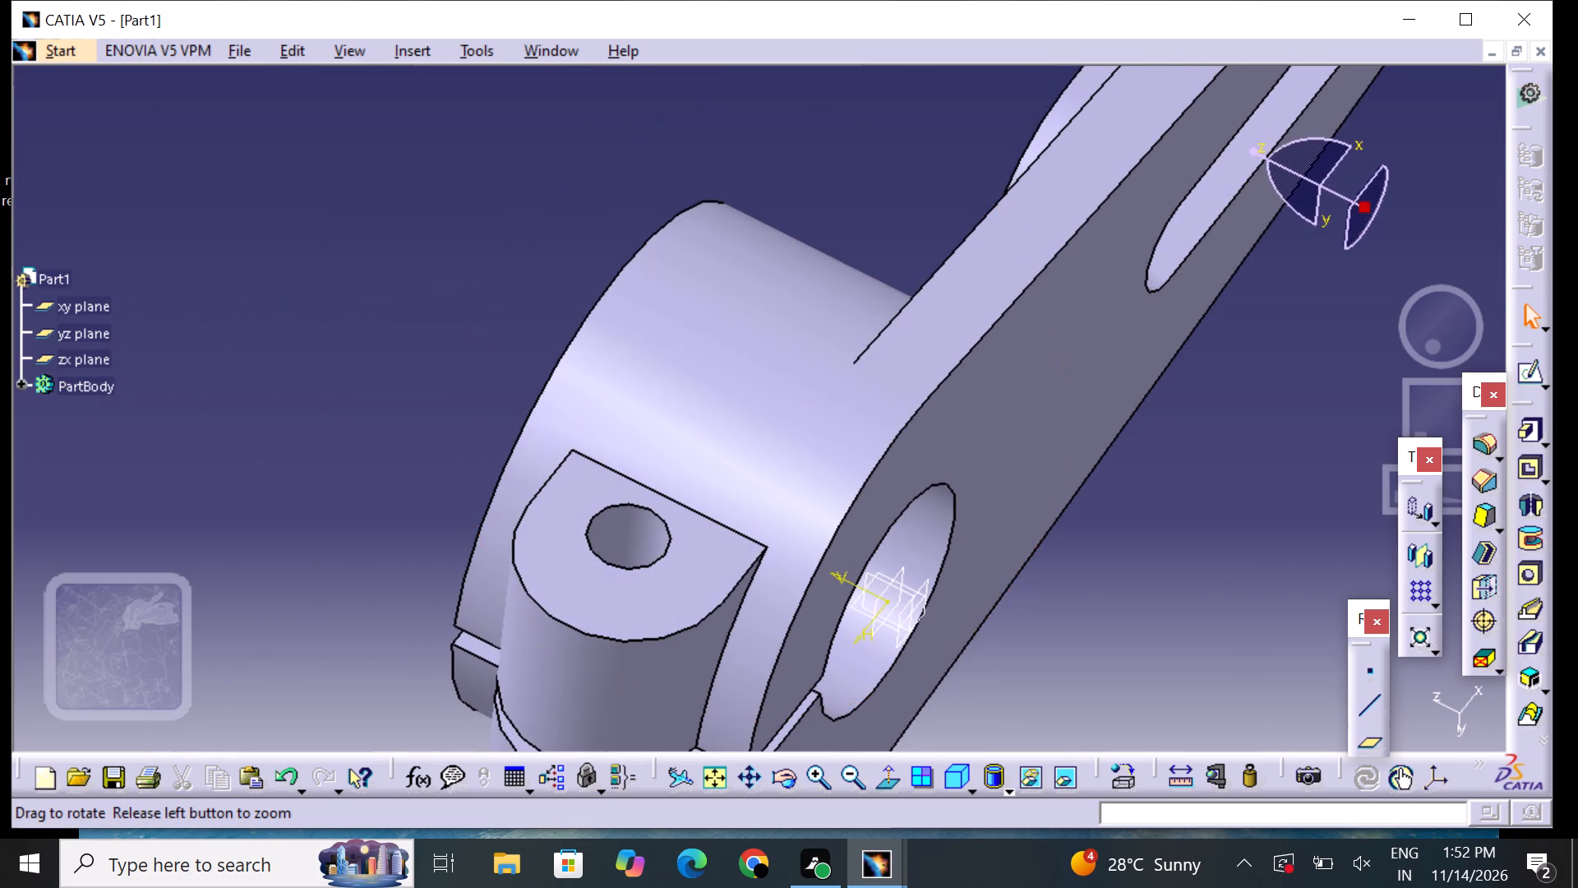
pyautogui.moveTo(732, 150); pyautogui.dragTo(995, 412, button='middle')
pyautogui.moveTo(731, 154); pyautogui.dragTo(995, 412, button='right')
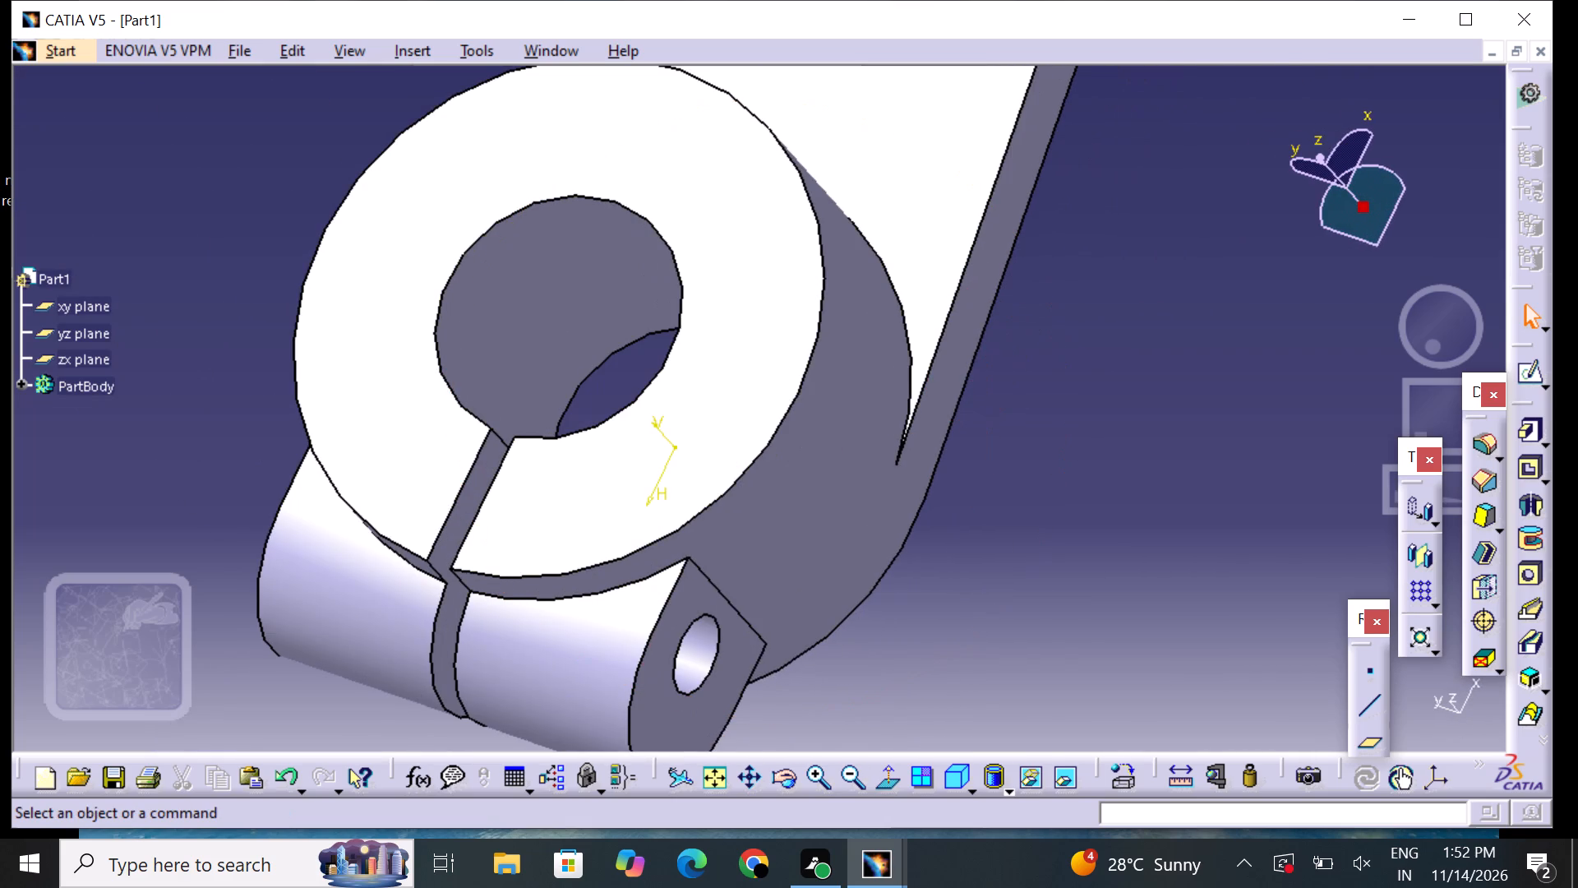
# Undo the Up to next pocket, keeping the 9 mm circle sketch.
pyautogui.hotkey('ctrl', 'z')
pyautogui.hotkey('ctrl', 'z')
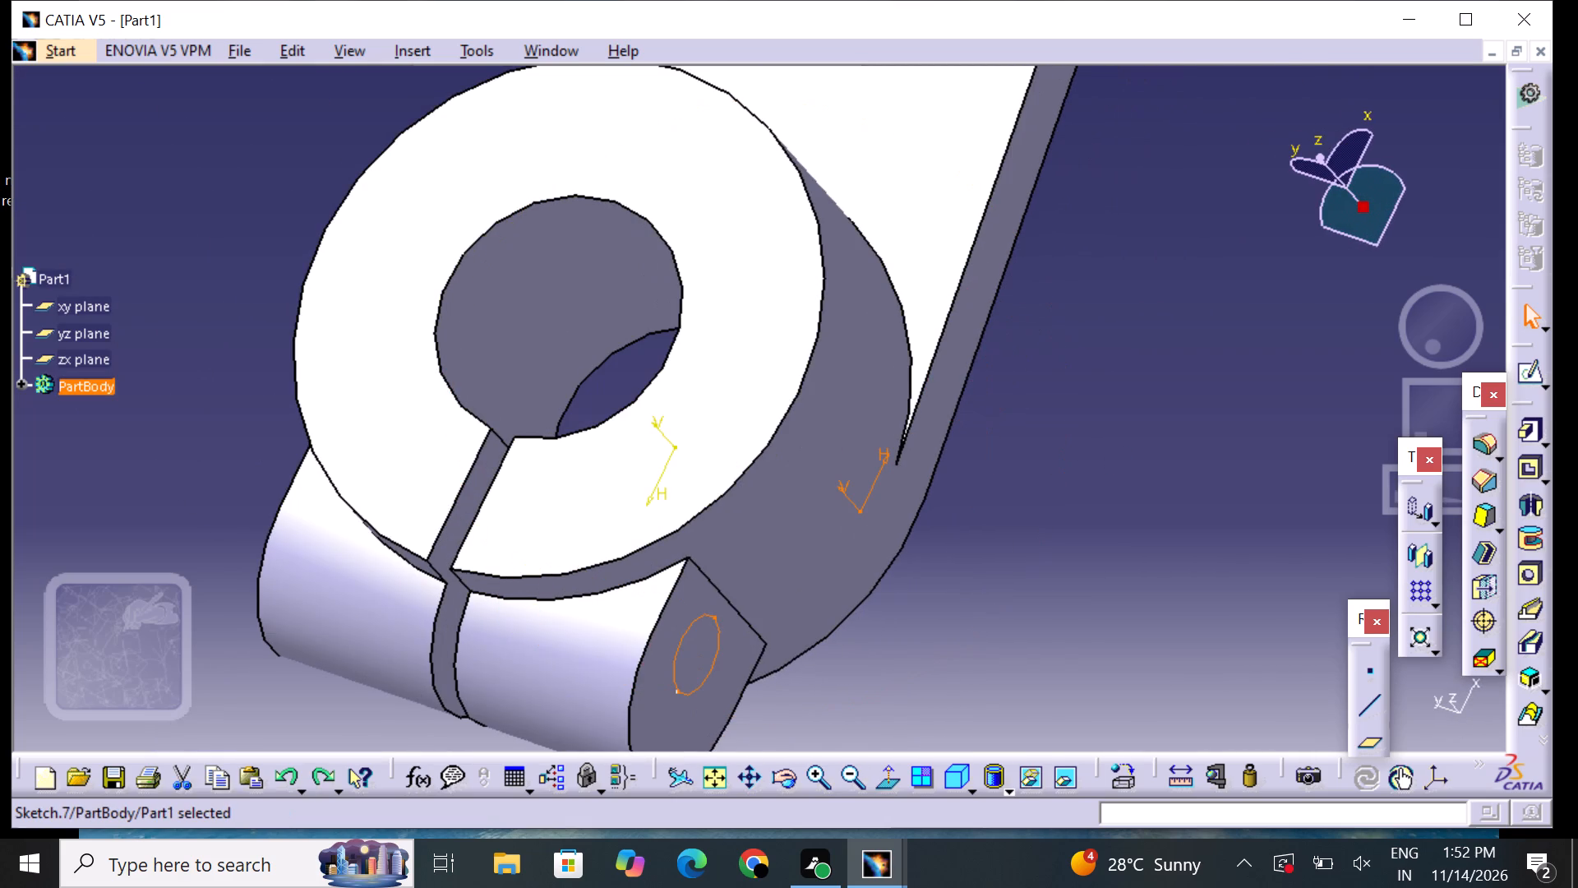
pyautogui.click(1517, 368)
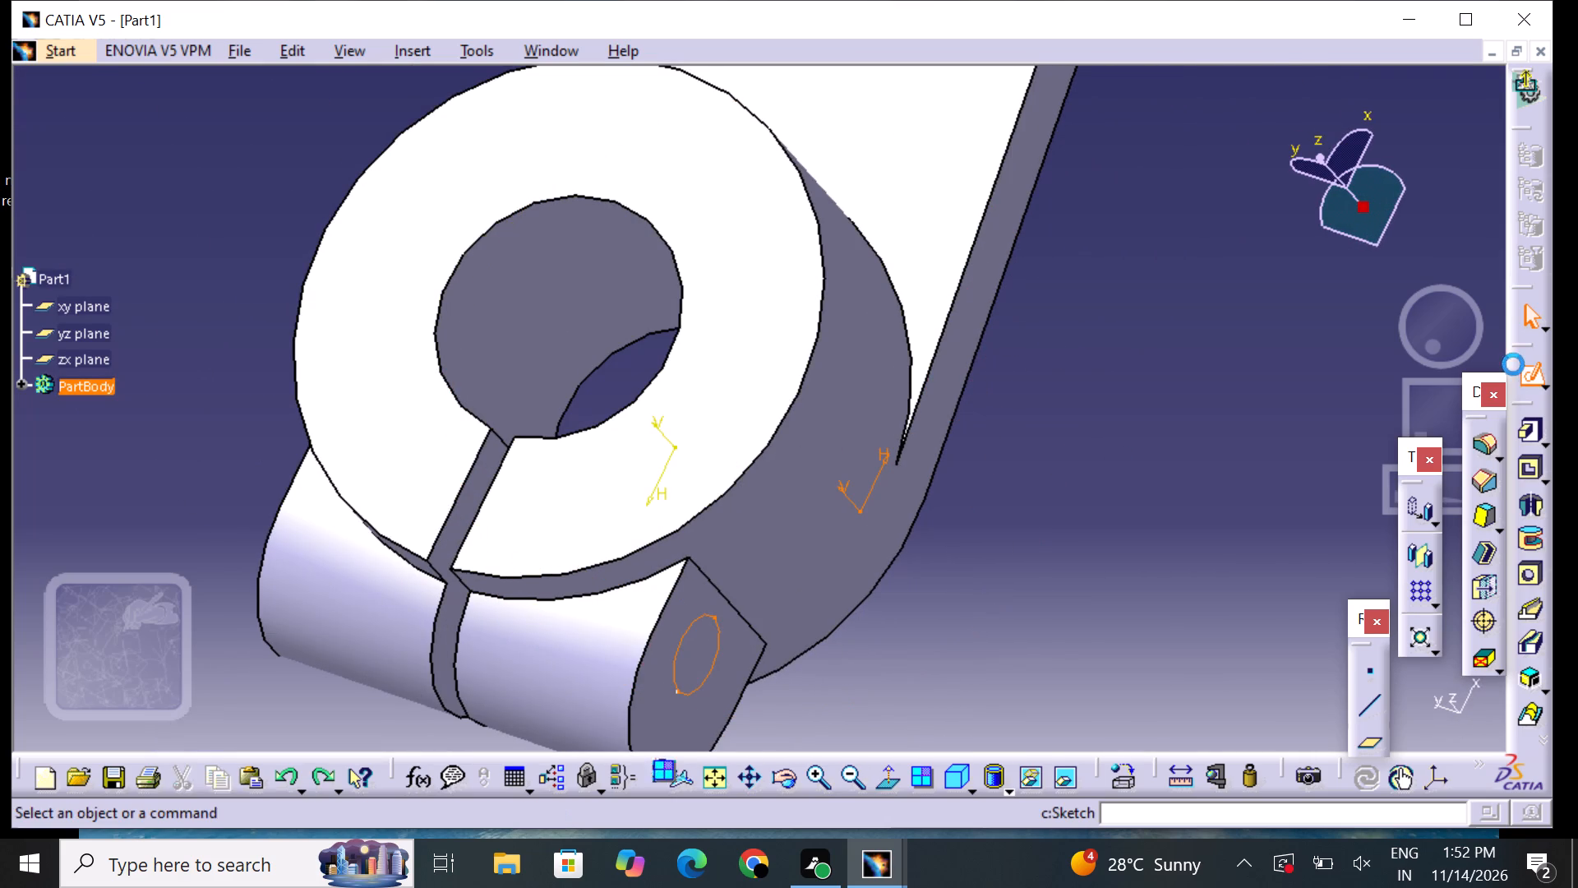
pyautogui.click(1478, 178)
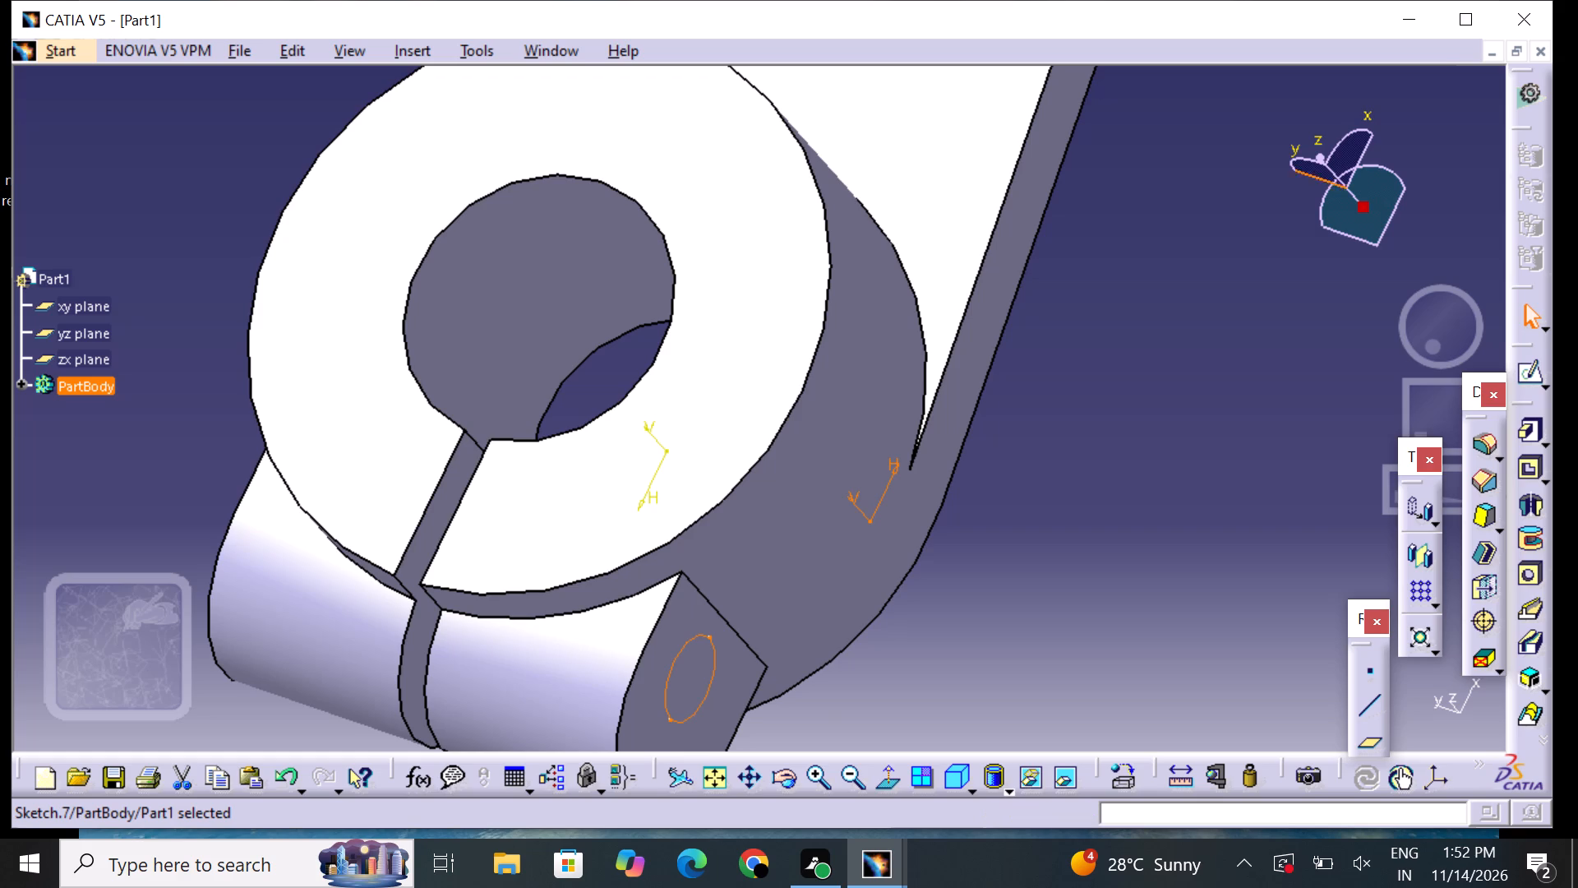
# Cut a pocket from the 9 mm circle through both lugs with the Up to last limit and 0 mm offset.
pyautogui.moveTo(1202, 226); pyautogui.dragTo(1029, 507, button='middle')
pyautogui.moveTo(1202, 225); pyautogui.dragTo(1029, 506, button='right')
pyautogui.moveTo(1026, 349); pyautogui.dragTo(926, 356, button='middle')
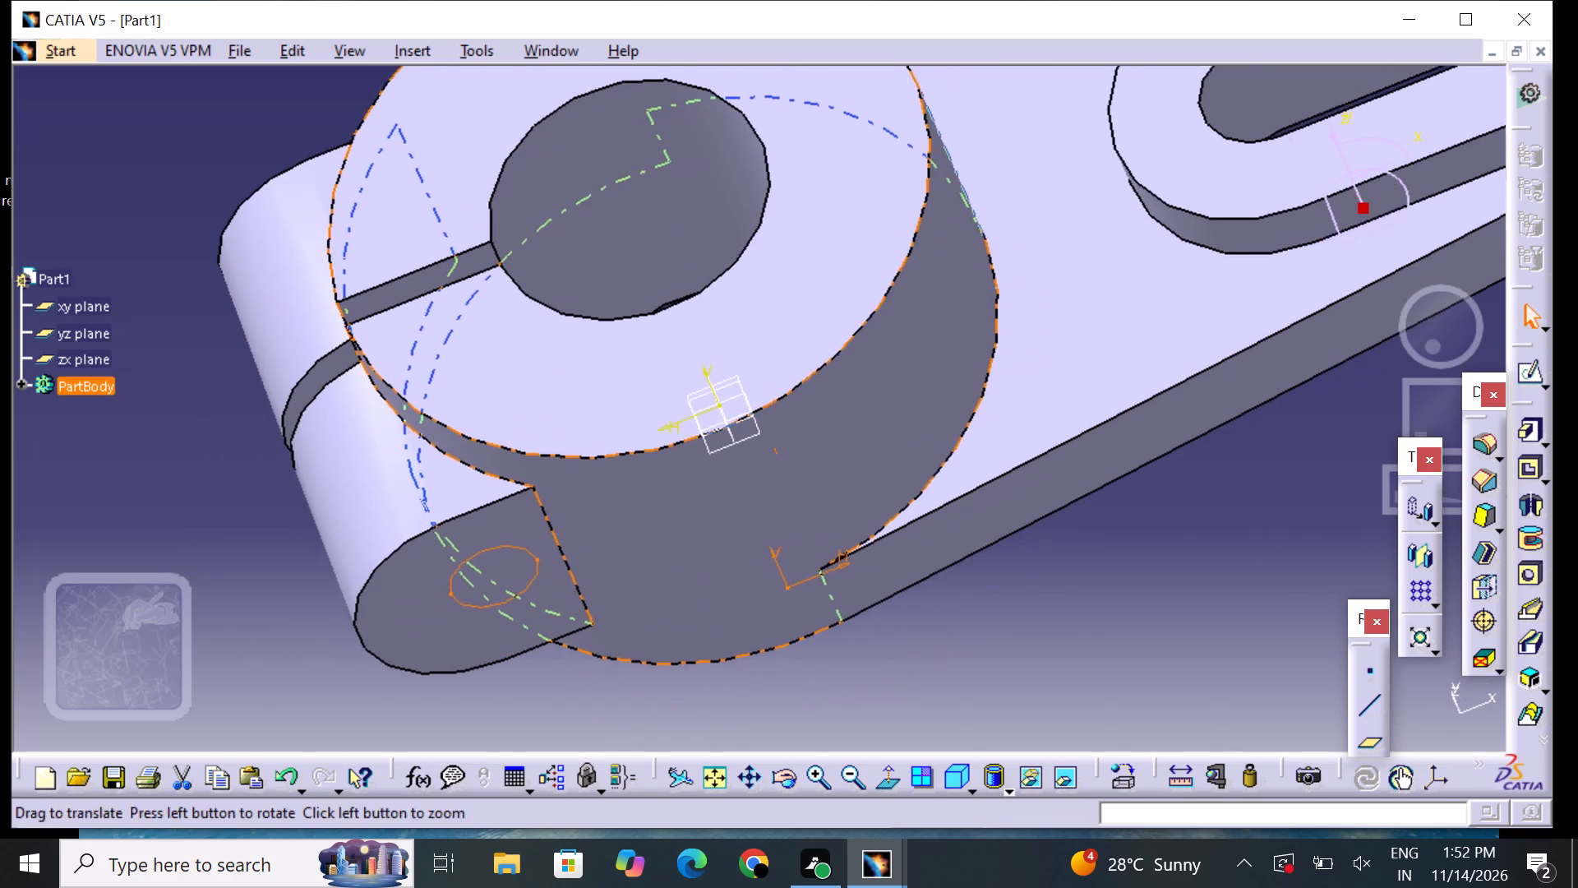
pyautogui.moveTo(926, 356); pyautogui.dragTo(790, 304, button='middle')
pyautogui.moveTo(1125, 405); pyautogui.dragTo(1186, 416, button='middle')
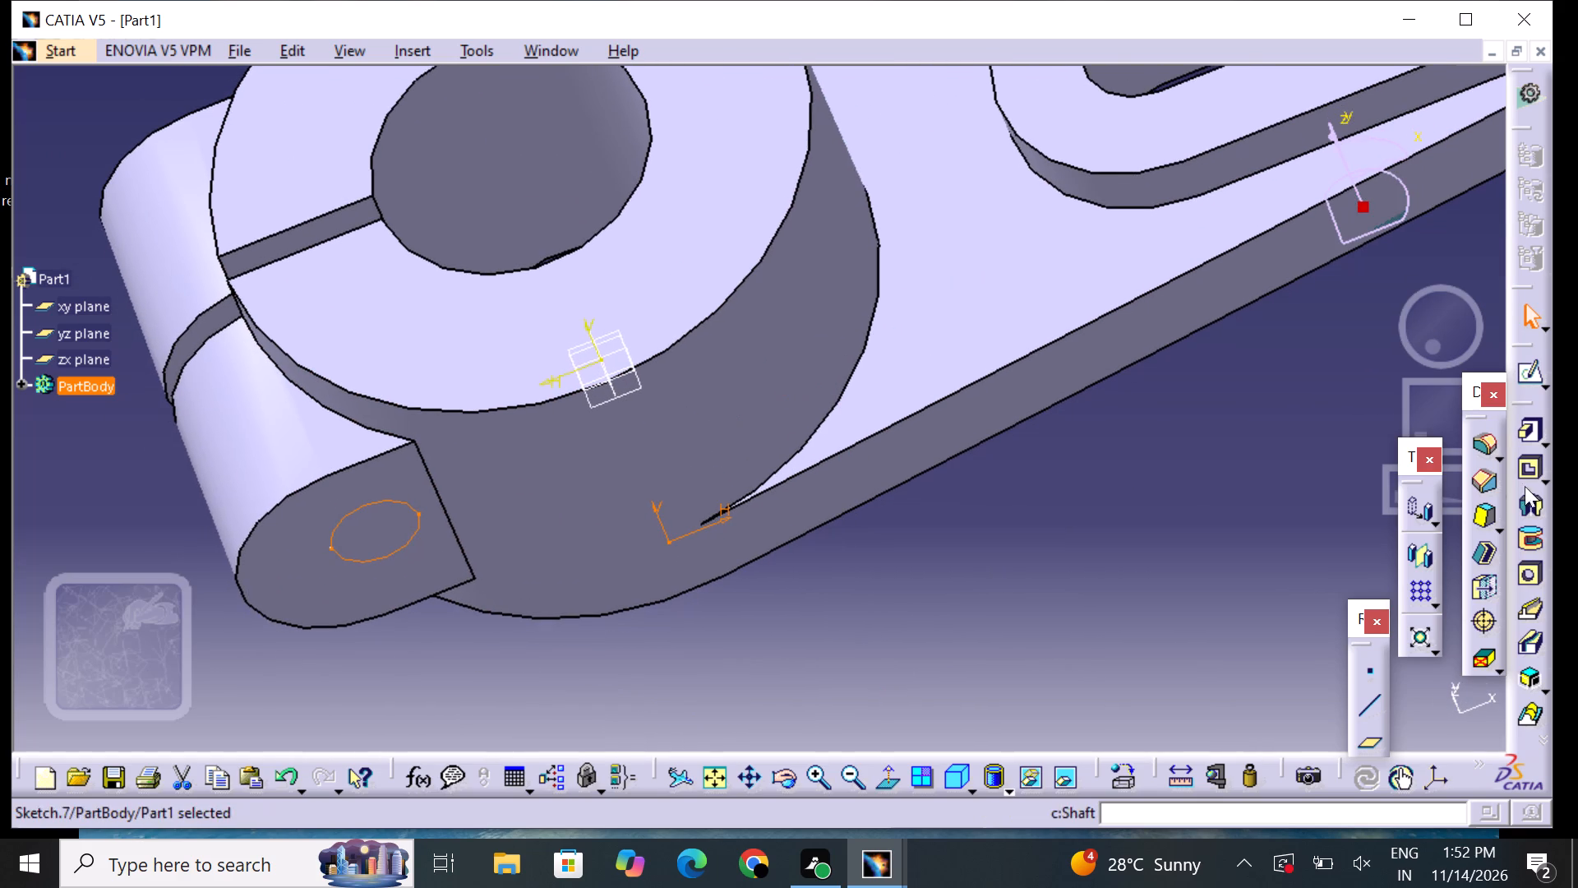
pyautogui.click(1520, 469)
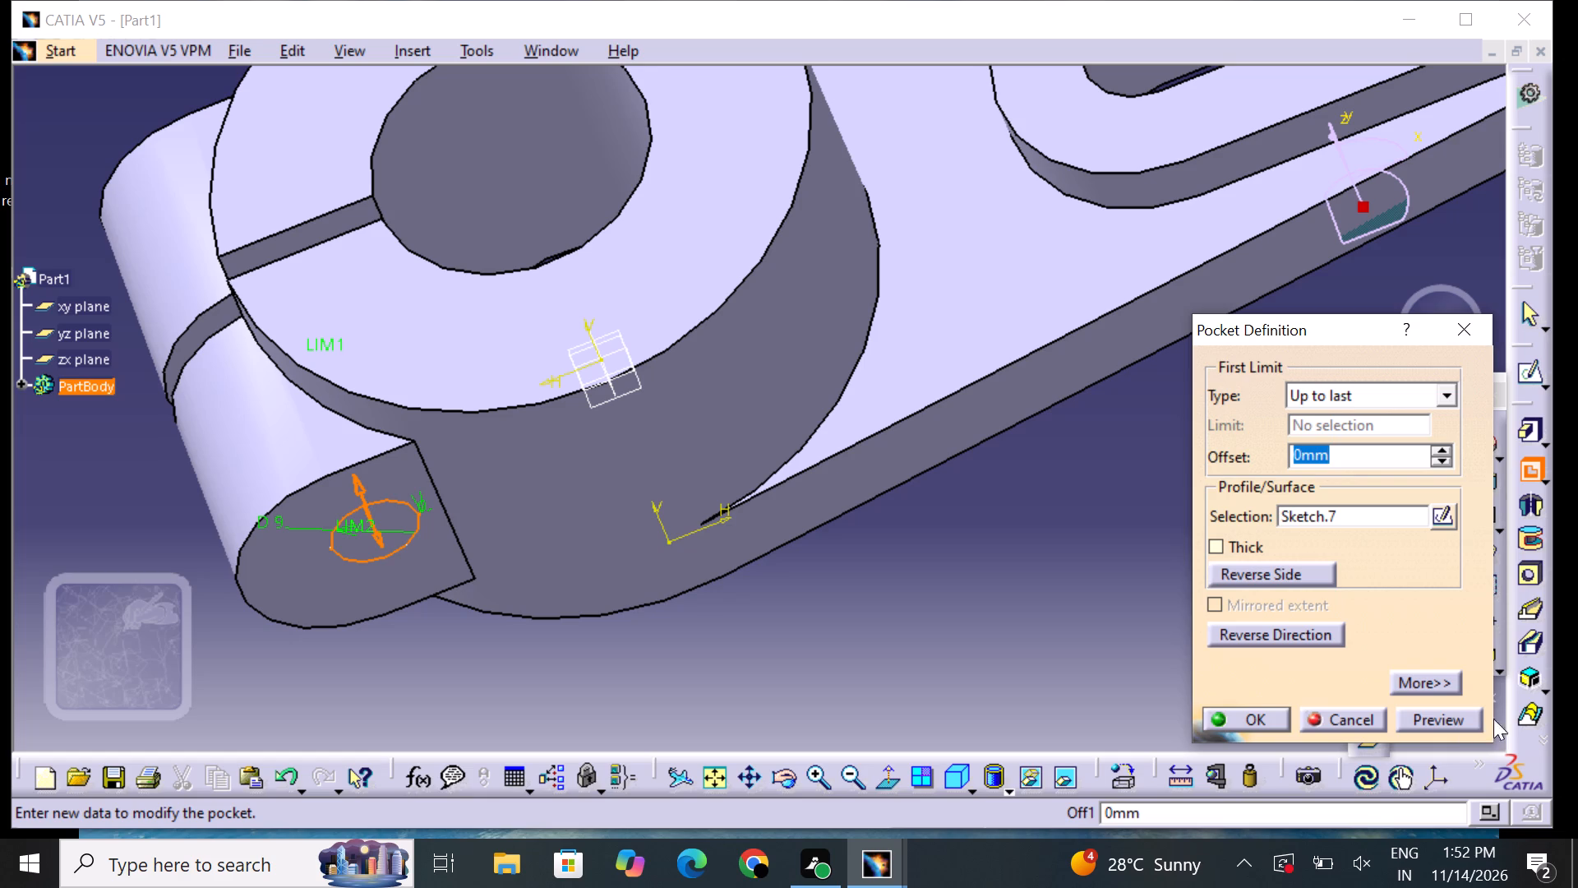
pyautogui.click(1447, 720)
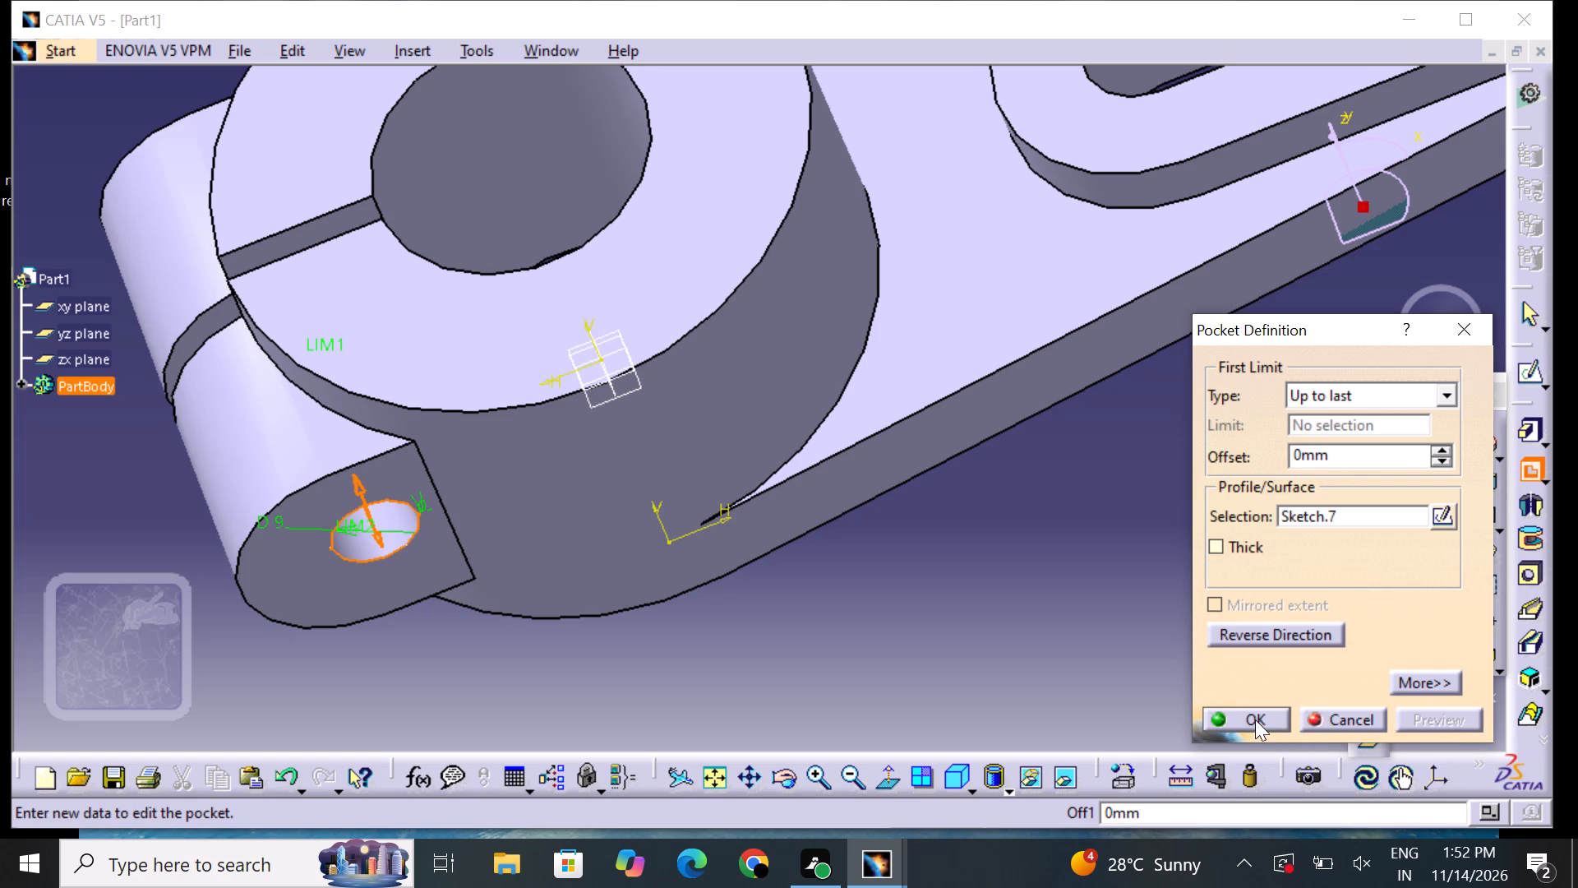
pyautogui.click(1255, 719)
pyautogui.click(959, 665)
# Examine the hole through both lugs and the overall link part from several viewing angles.
pyautogui.moveTo(646, 636); pyautogui.dragTo(748, 621, button='middle')
pyautogui.moveTo(648, 636); pyautogui.dragTo(748, 621, button='right')
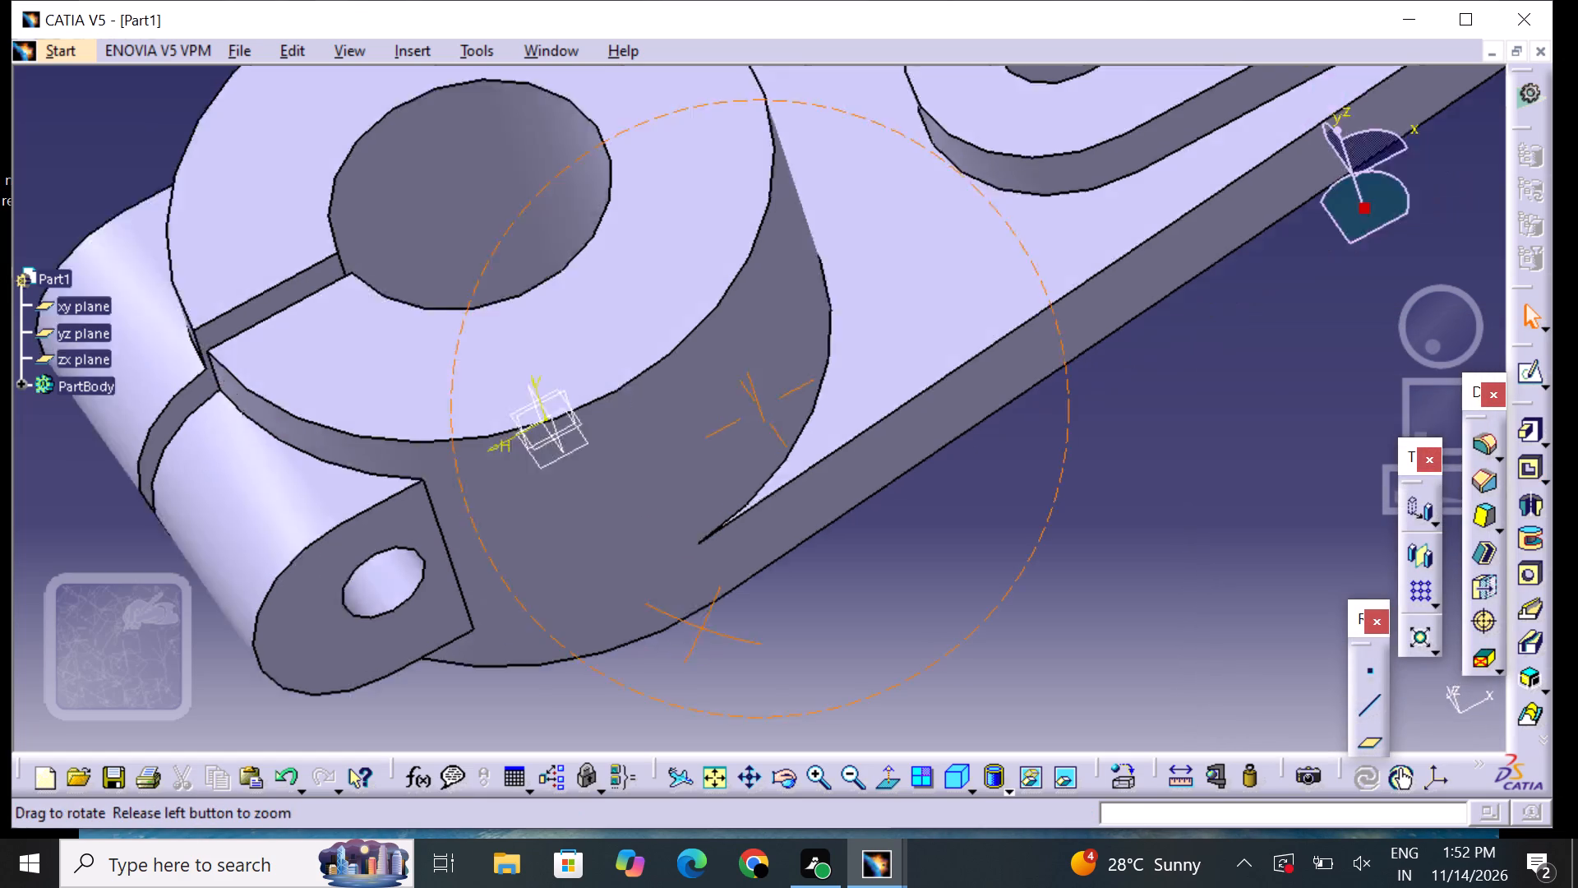
pyautogui.moveTo(748, 621); pyautogui.dragTo(1251, 420, button='middle')
pyautogui.moveTo(748, 621); pyautogui.dragTo(1251, 420, button='right')
pyautogui.scroll(1, 950, 543)
pyautogui.moveTo(952, 543); pyautogui.dragTo(1035, 0, button='middle')
pyautogui.moveTo(1169, 327); pyautogui.dragTo(475, 248, button='middle')
pyautogui.moveTo(1169, 328); pyautogui.dragTo(475, 248, button='right')
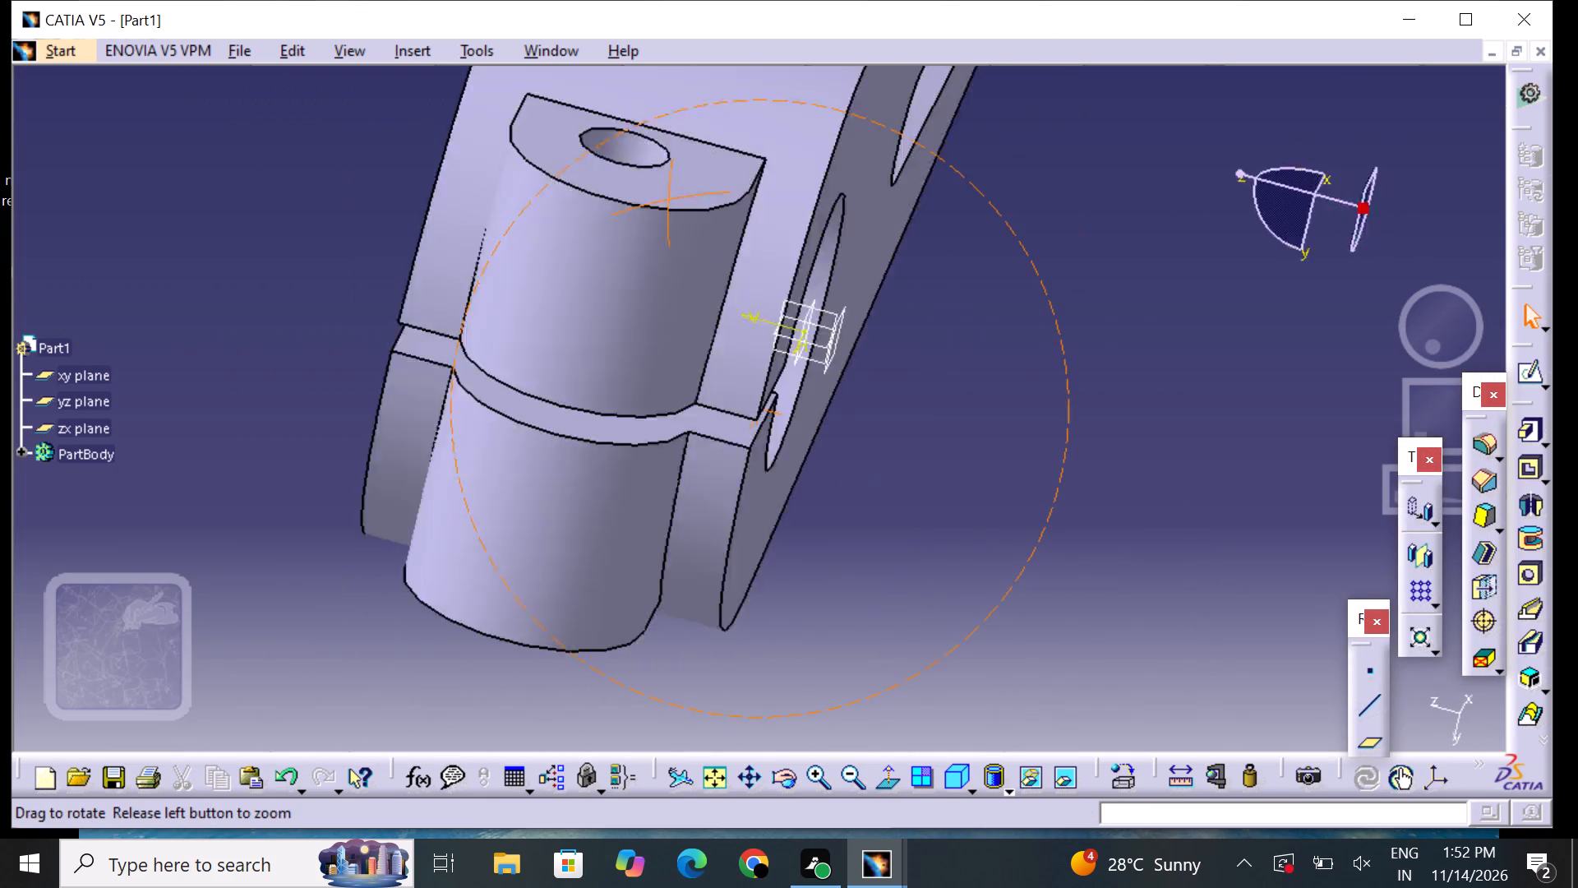
pyautogui.moveTo(475, 248); pyautogui.dragTo(742, 377, button='right')
pyautogui.moveTo(475, 248); pyautogui.dragTo(742, 379, button='middle')
pyautogui.moveTo(948, 290); pyautogui.dragTo(790, 500, button='middle')
pyautogui.moveTo(956, 303); pyautogui.dragTo(790, 496, button='right')
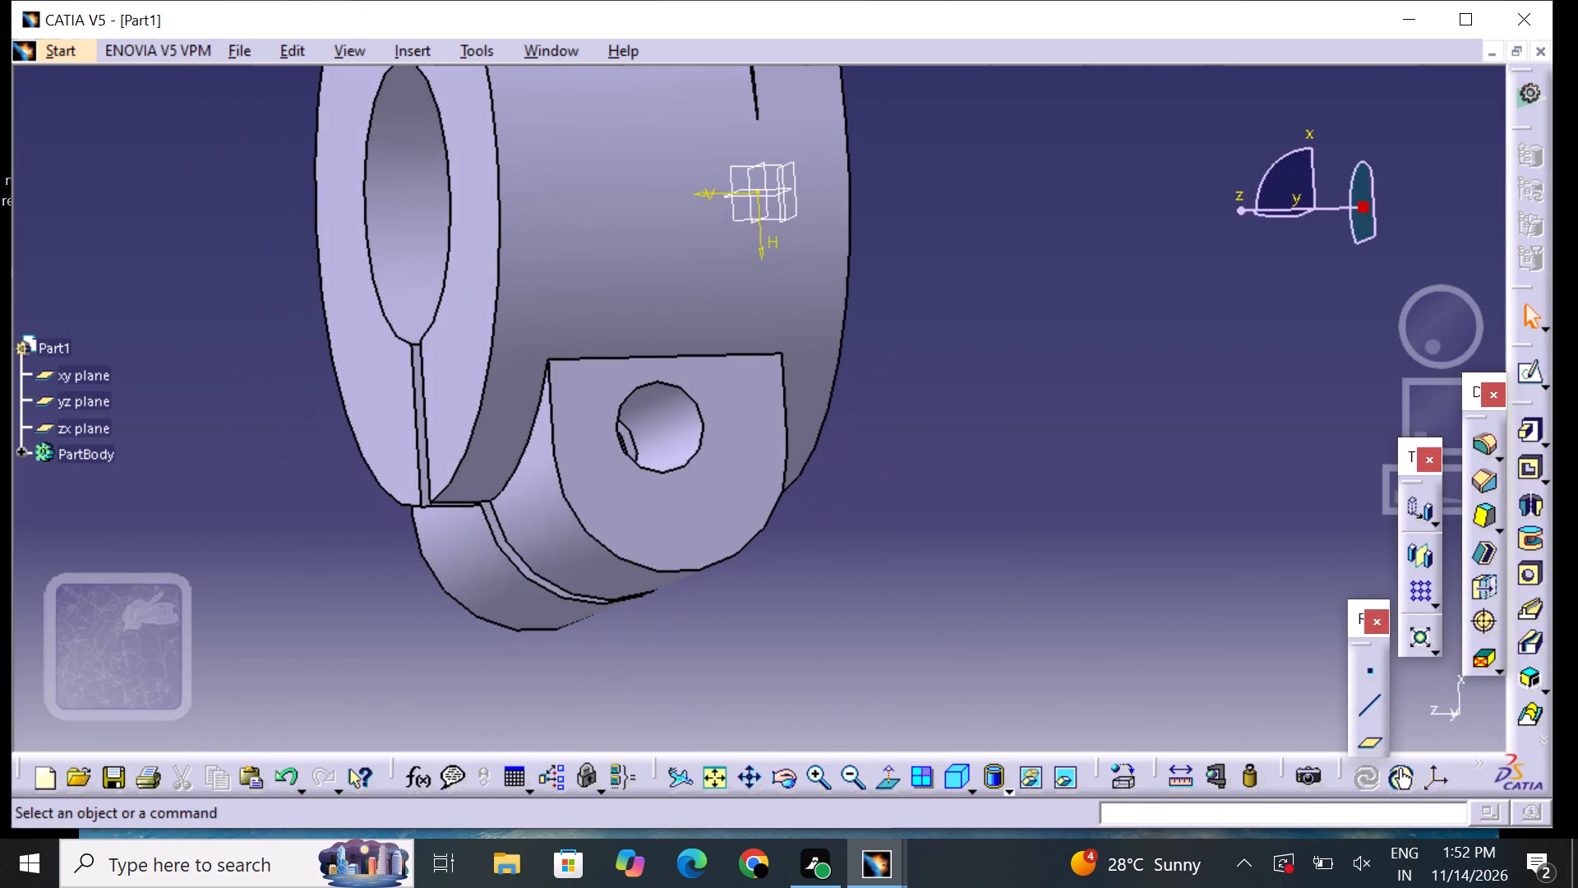
pyautogui.scroll(1, 989, 169)
pyautogui.moveTo(997, 163); pyautogui.dragTo(1090, 692, button='middle')
pyautogui.moveTo(998, 163); pyautogui.dragTo(1090, 692, button='right')
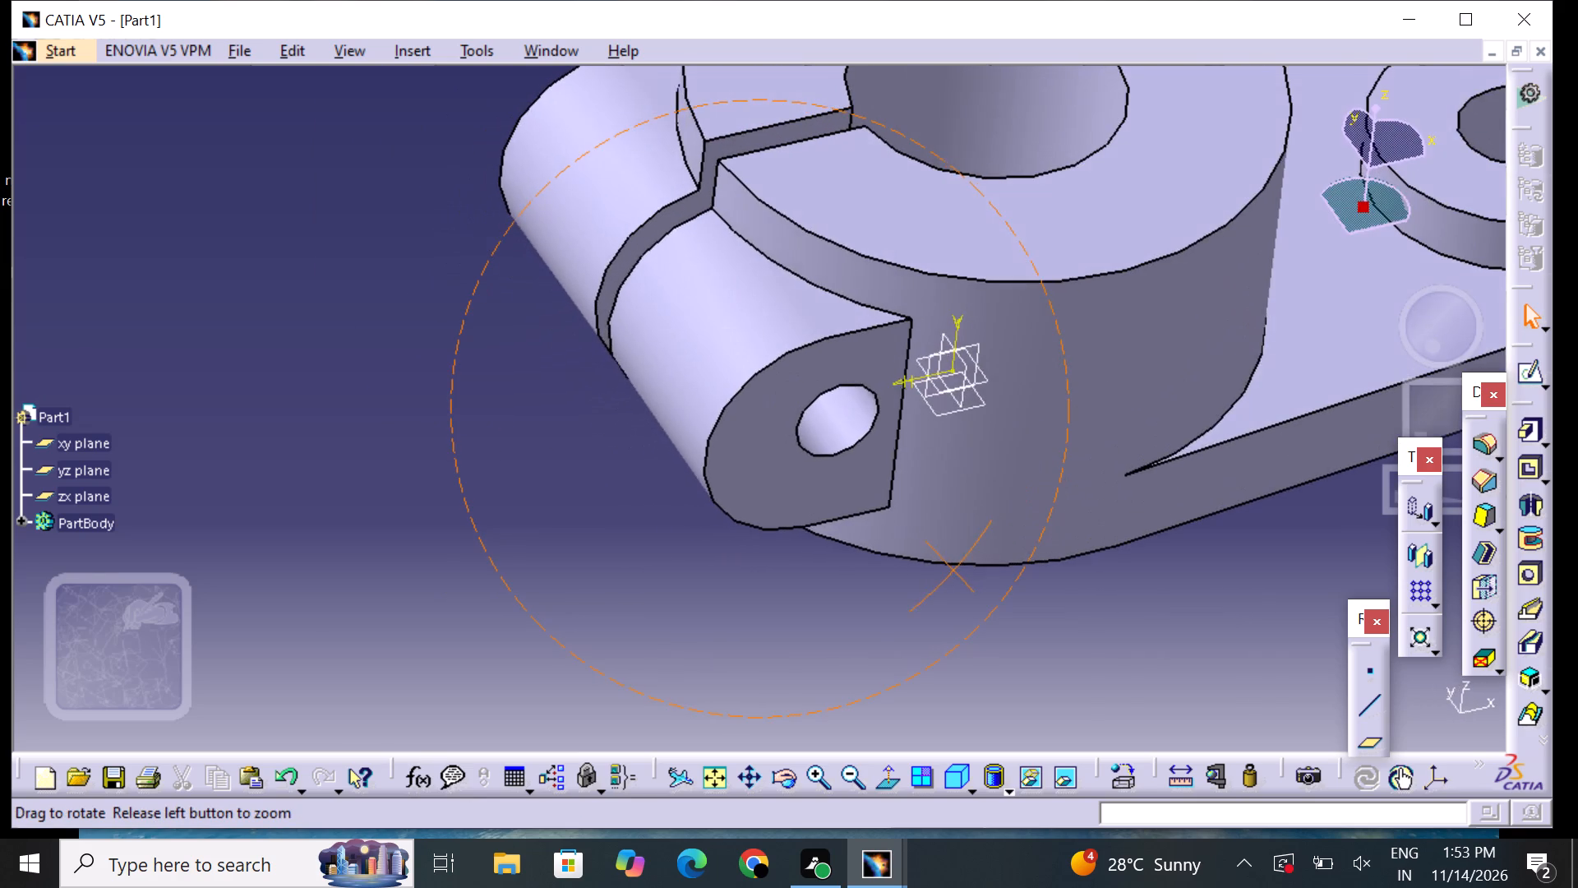
pyautogui.moveTo(1090, 692); pyautogui.dragTo(1087, 693, button='right')
pyautogui.scroll(1, 1113, 399)
pyautogui.moveTo(1113, 396); pyautogui.dragTo(542, 549, button='middle')
pyautogui.tripleClick(856, 772)
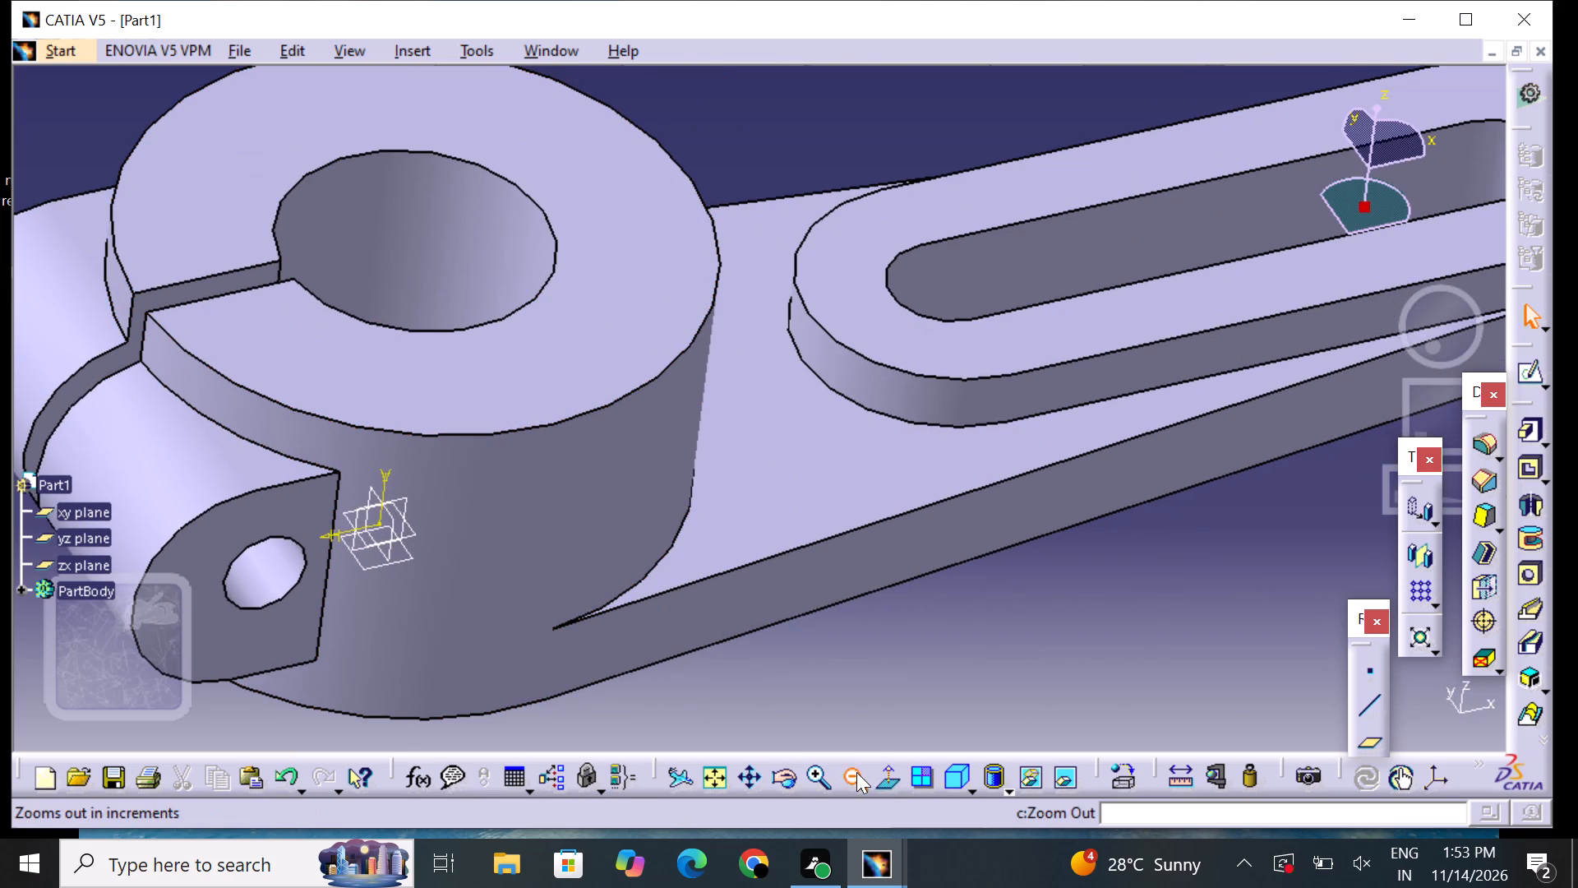
pyautogui.moveTo(844, 580); pyautogui.dragTo(814, 569, button='middle')
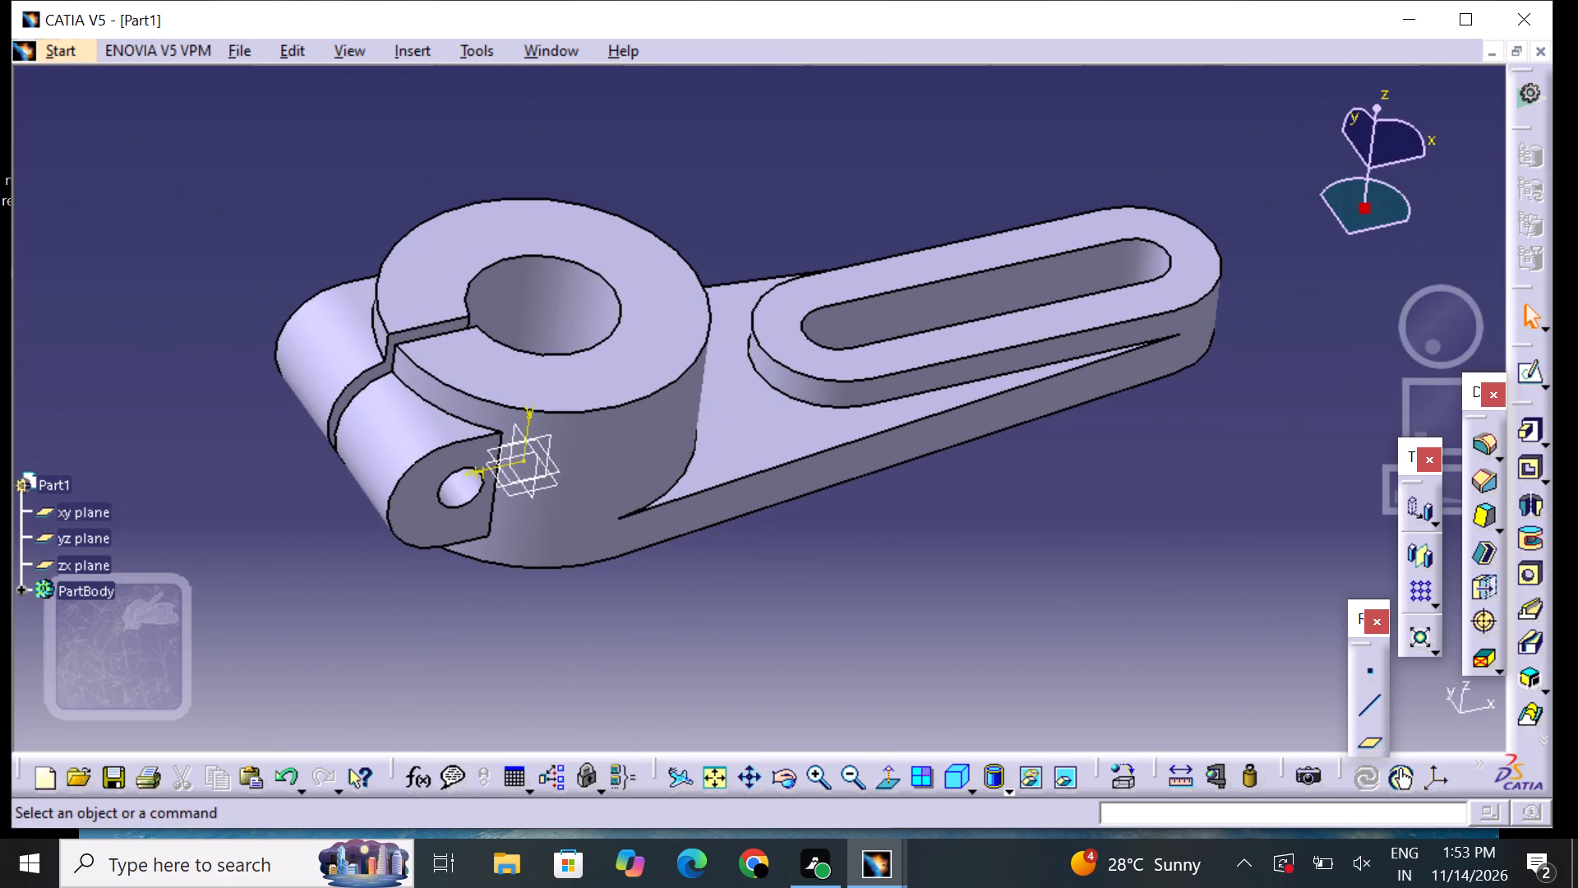
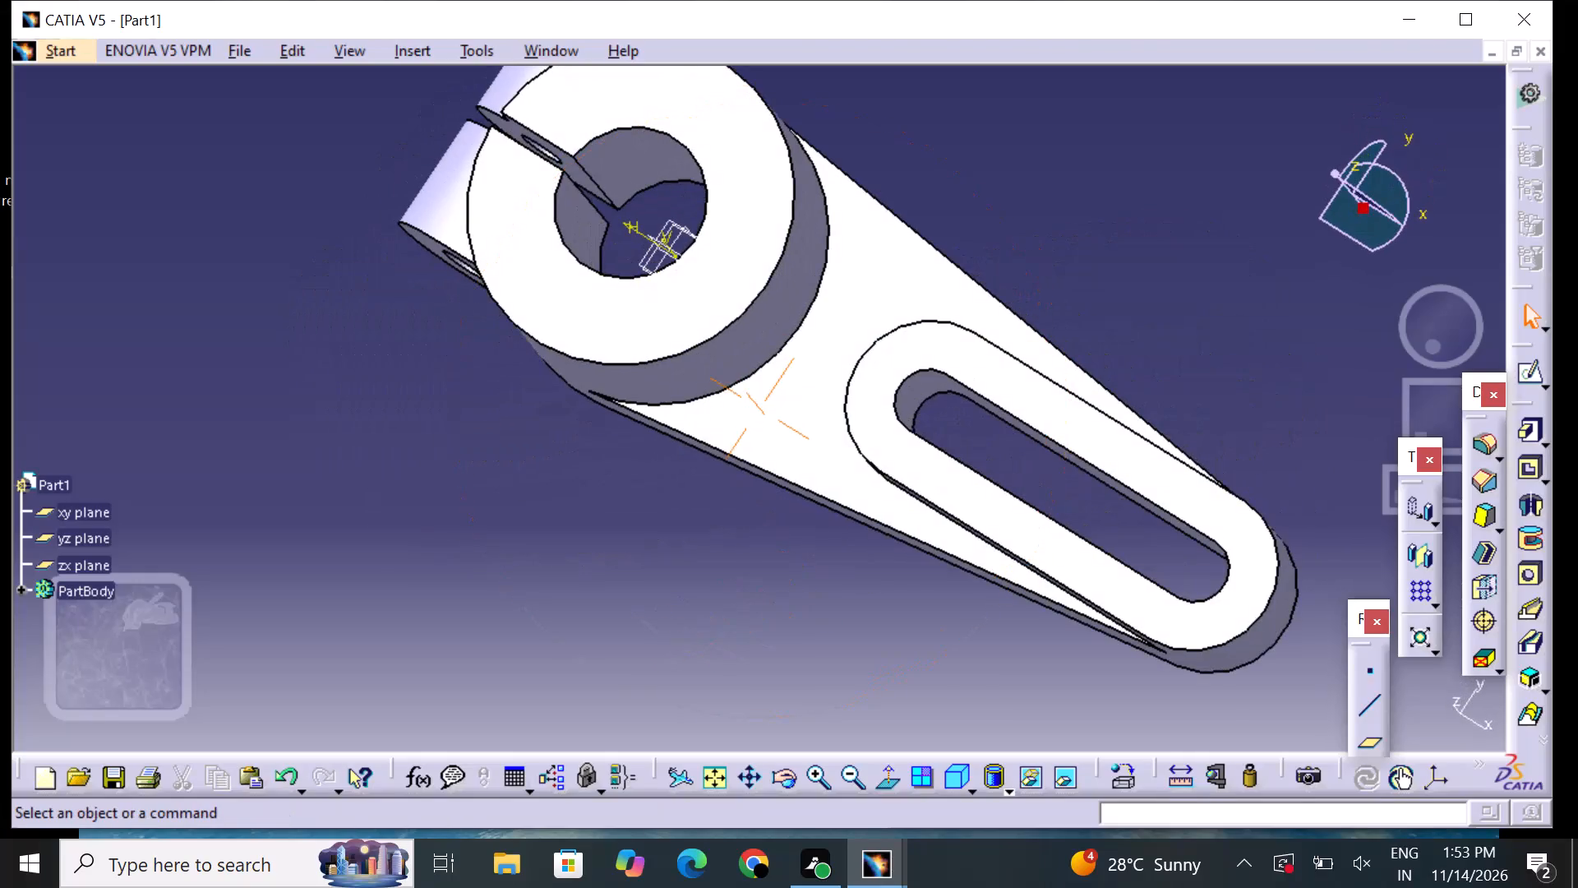
# Set the fill colour of the arm's flat upper face between the ring and the slotted boss to red.
pyautogui.moveTo(611, 548); pyautogui.dragTo(770, 389, button='right')
pyautogui.moveTo(844, 297); pyautogui.dragTo(674, 296, button='middle')
pyautogui.click(617, 429)
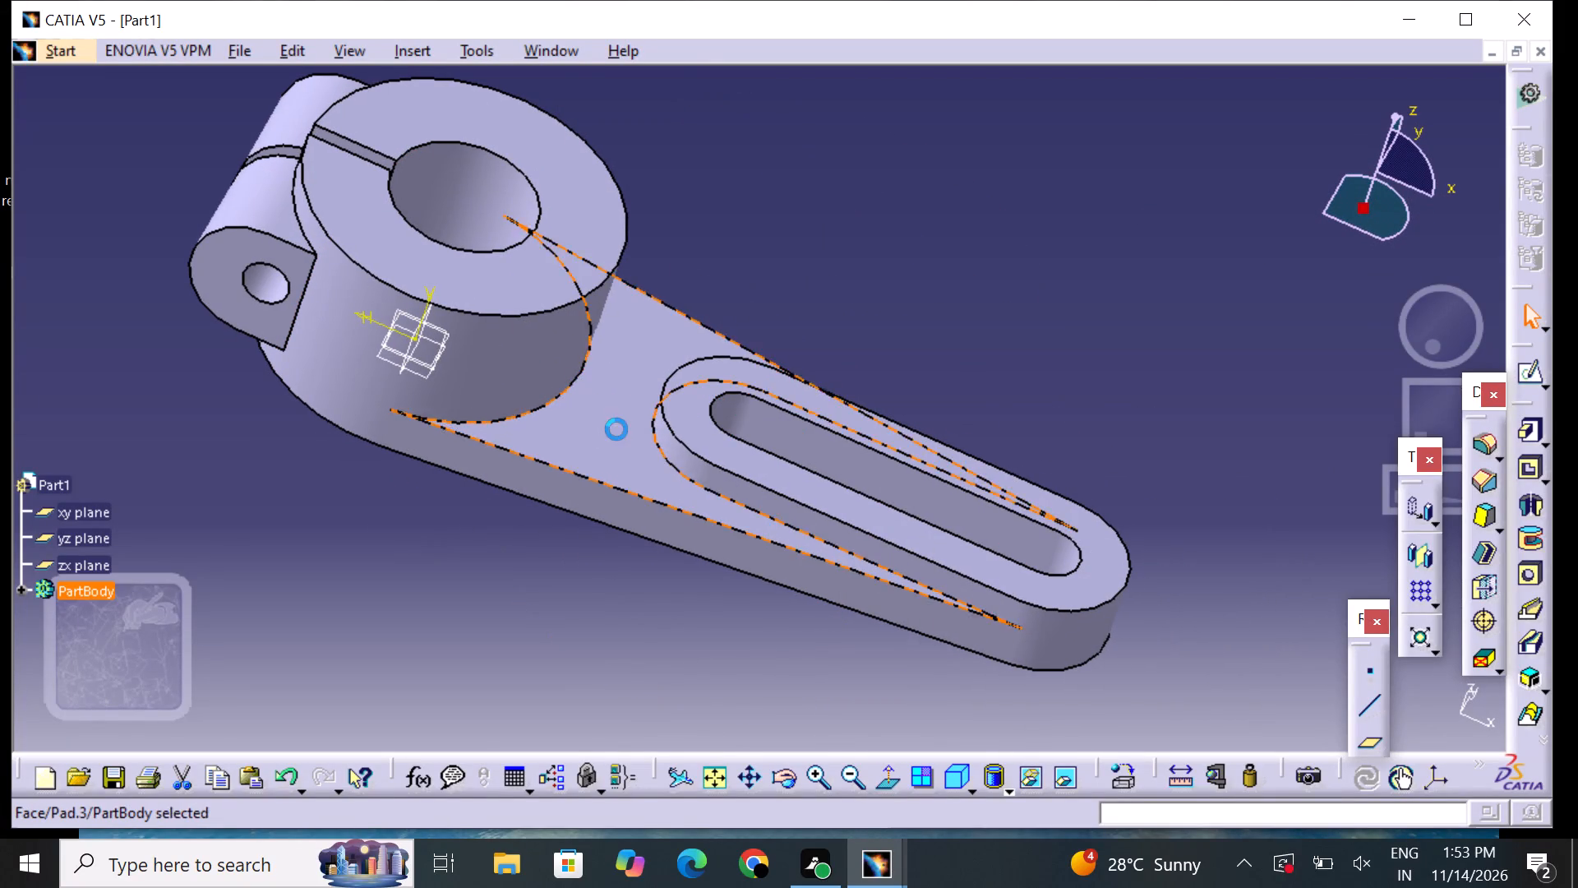
pyautogui.rightClick(616, 429)
pyautogui.click(709, 441)
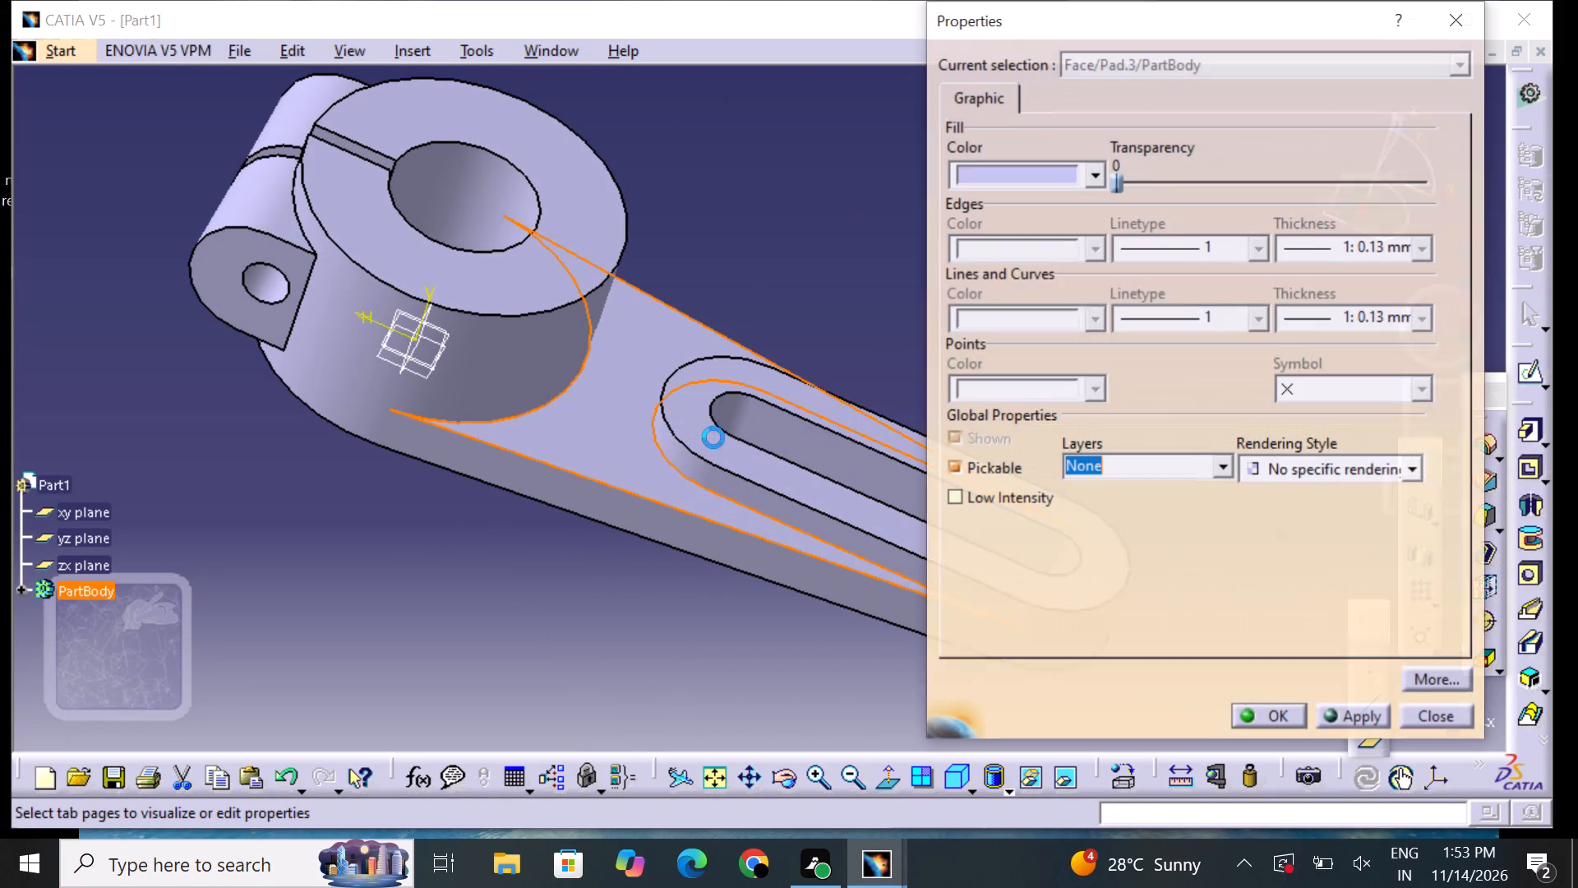
pyautogui.click(1013, 160)
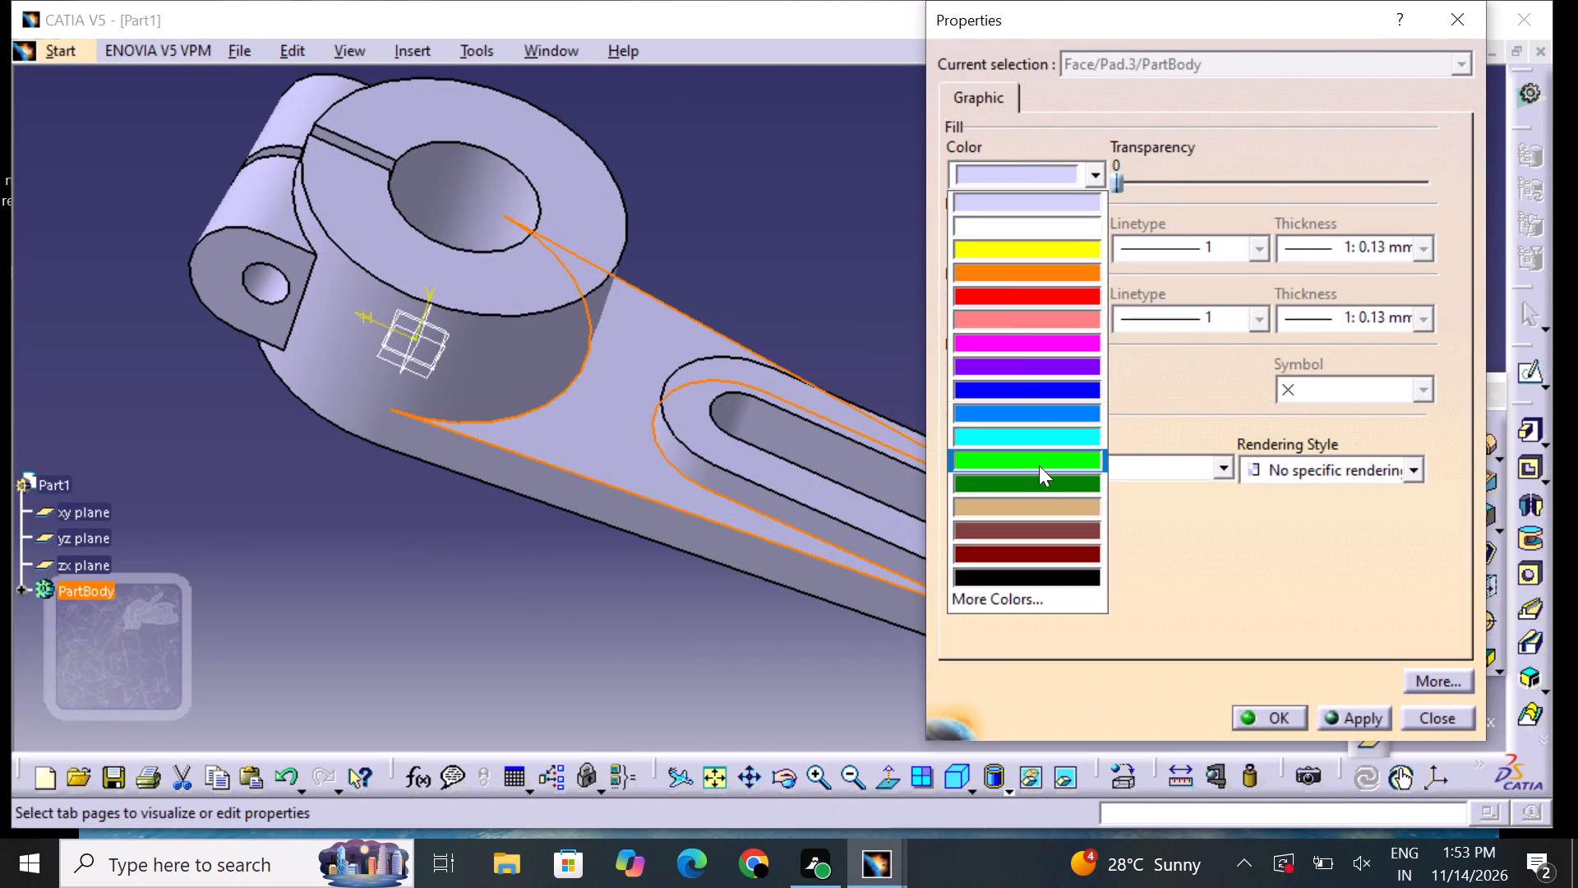
pyautogui.click(1055, 535)
pyautogui.click(1034, 176)
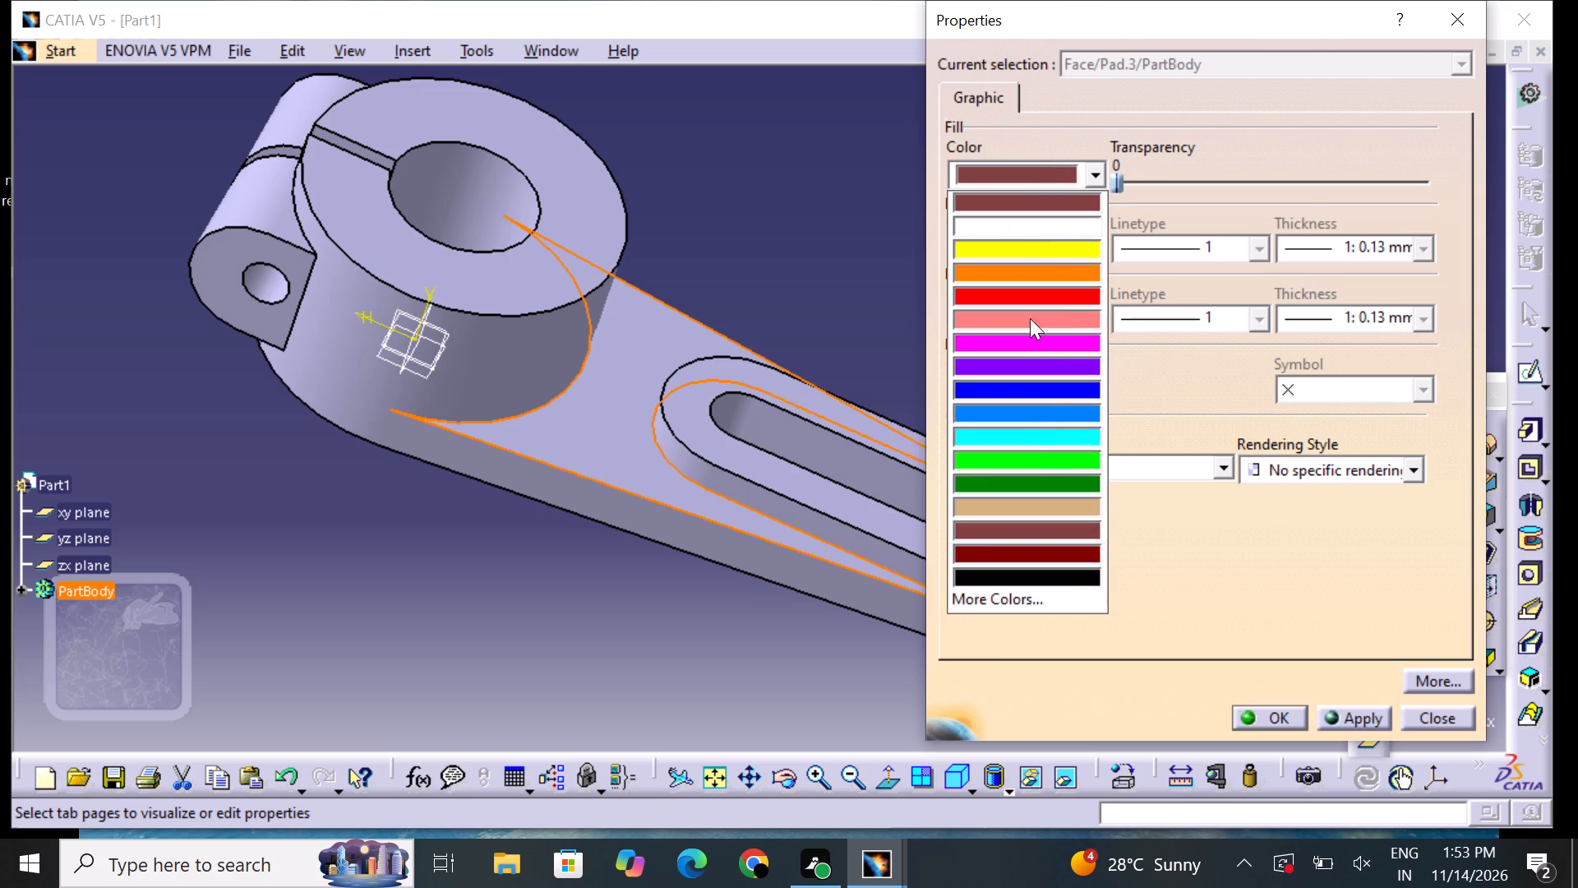
pyautogui.click(1022, 313)
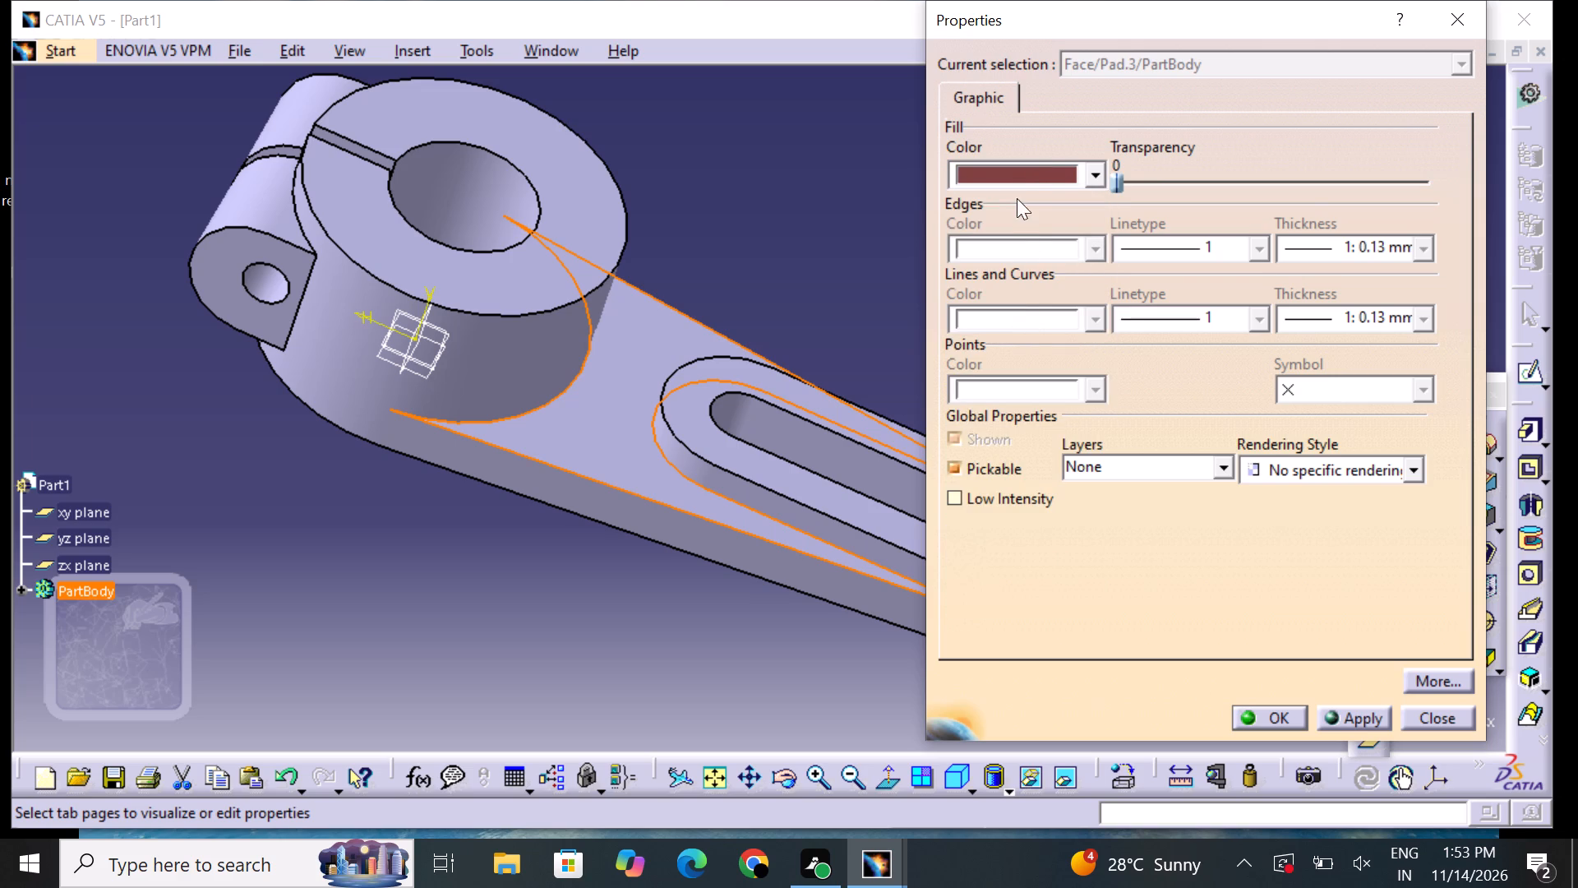
pyautogui.click(1005, 169)
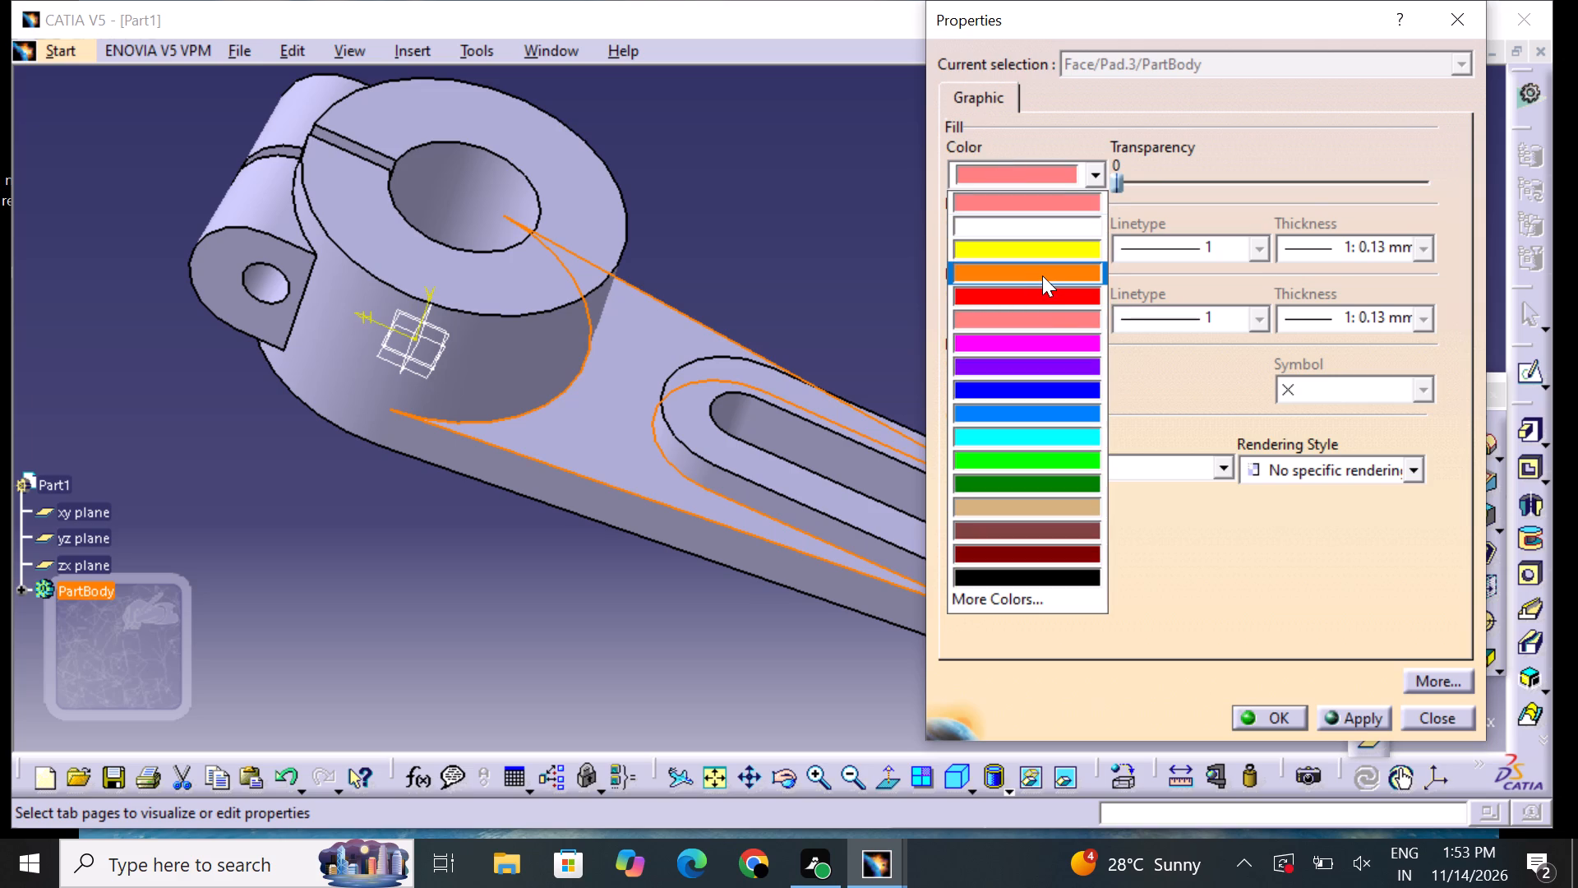
pyautogui.click(1043, 296)
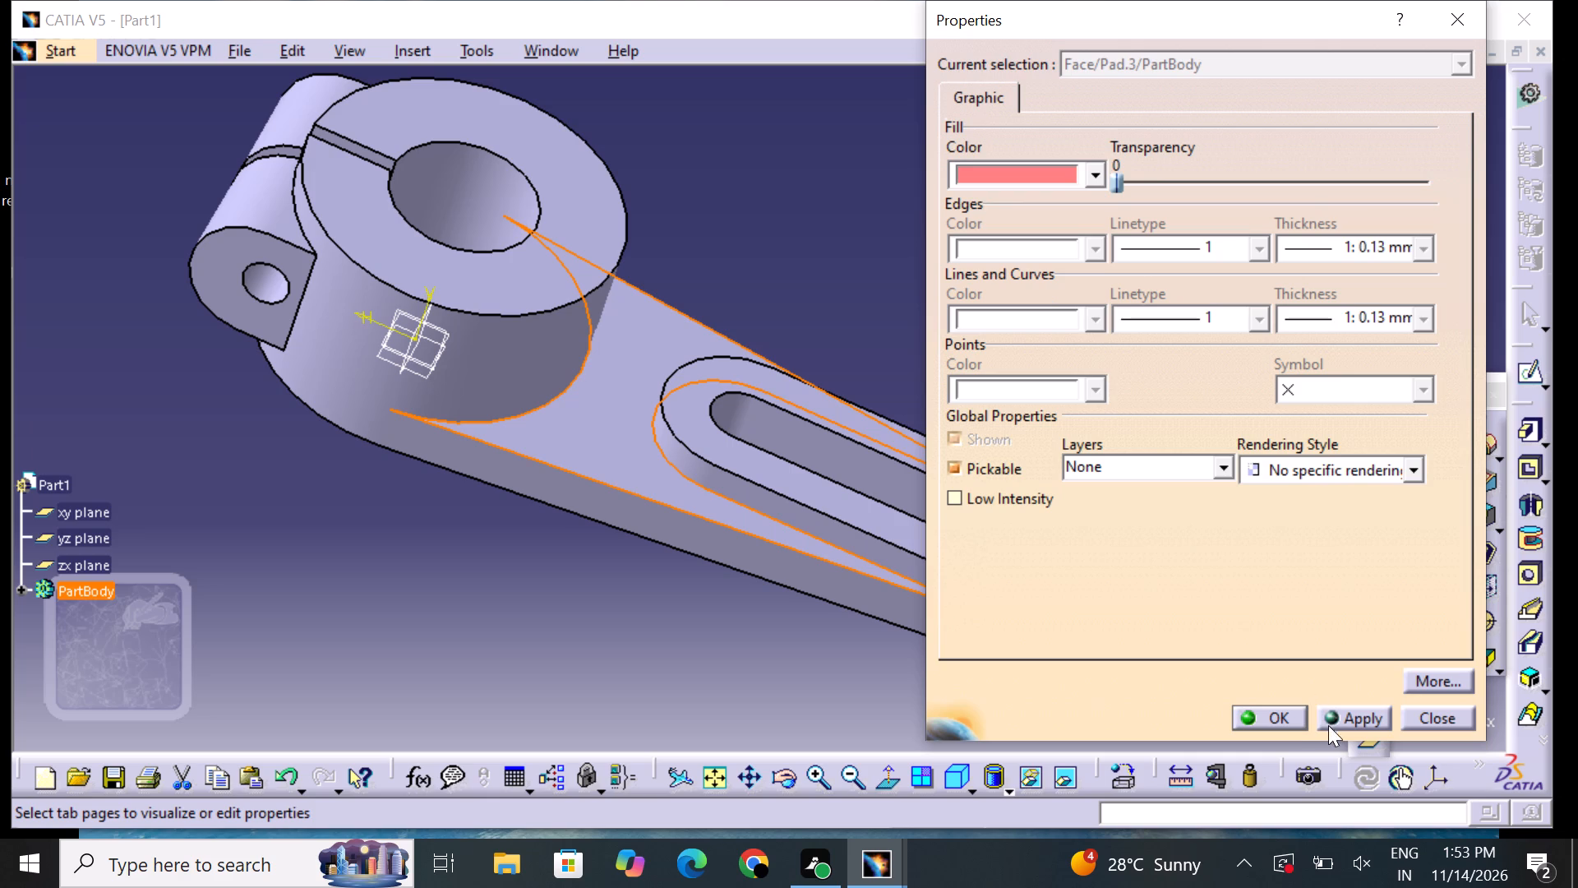
pyautogui.click(1286, 722)
pyautogui.click(718, 715)
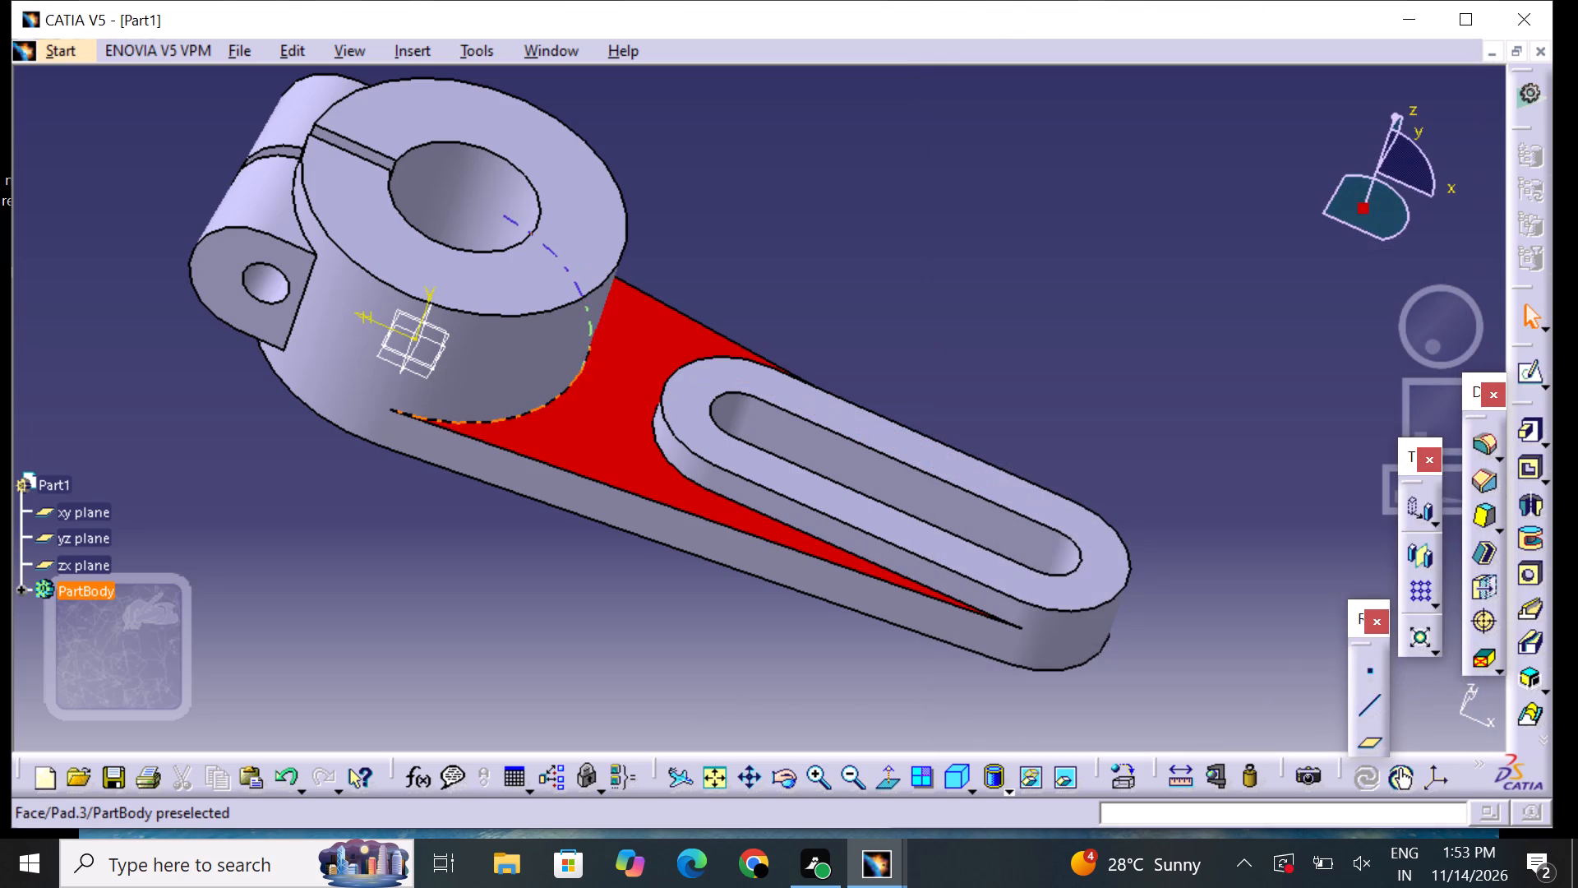
# Set the fill colour of the ring's outer cylindrical face to red.
pyautogui.click(505, 372)
pyautogui.rightClick(504, 371)
pyautogui.click(567, 437)
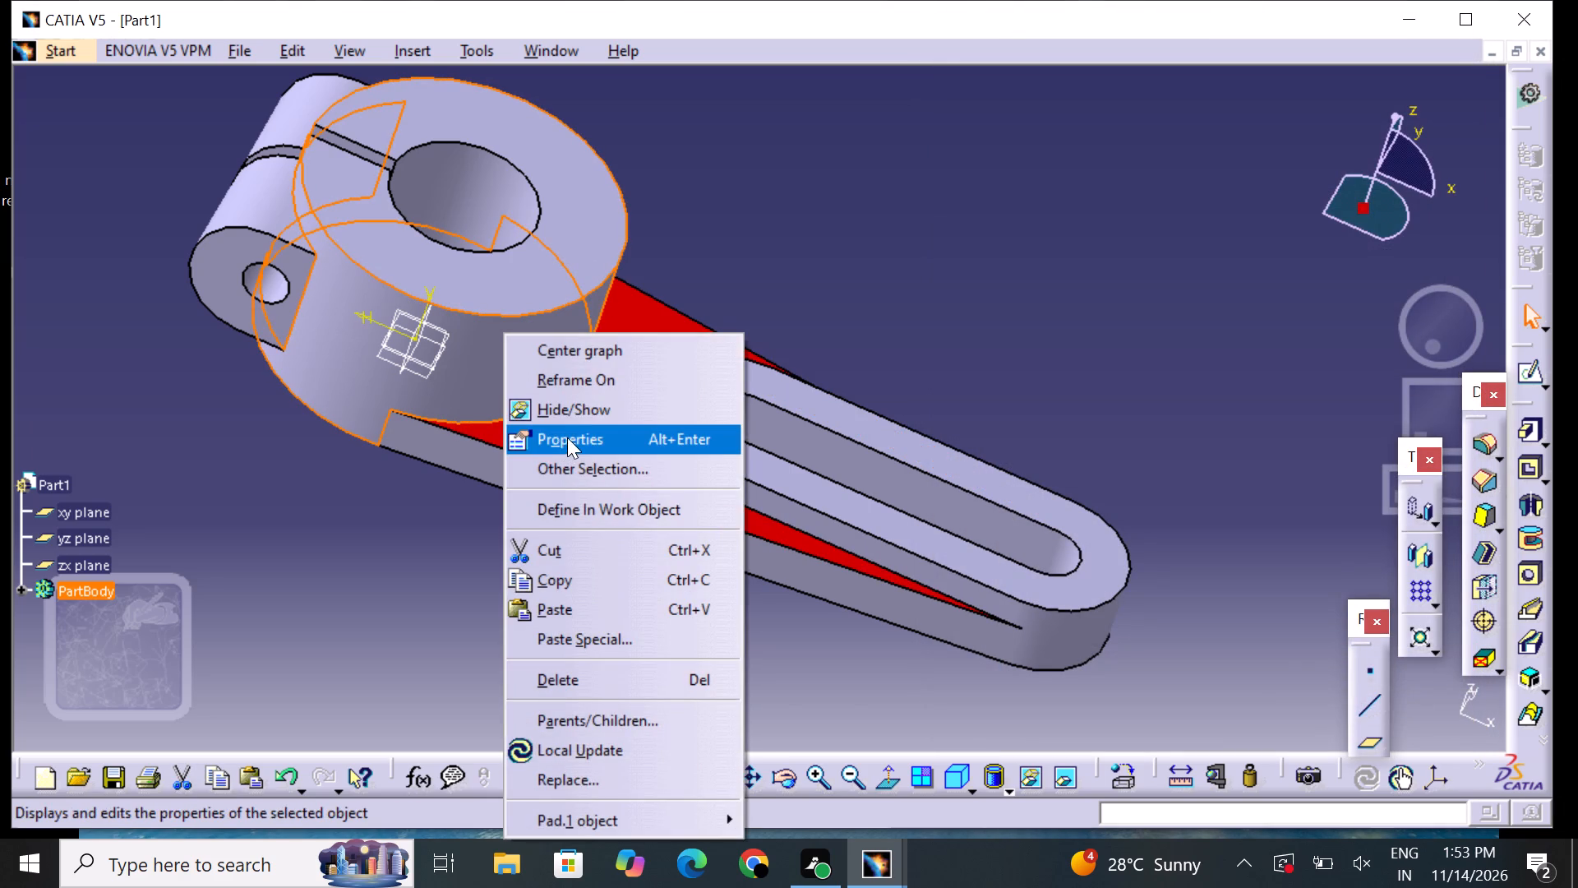
pyautogui.click(999, 177)
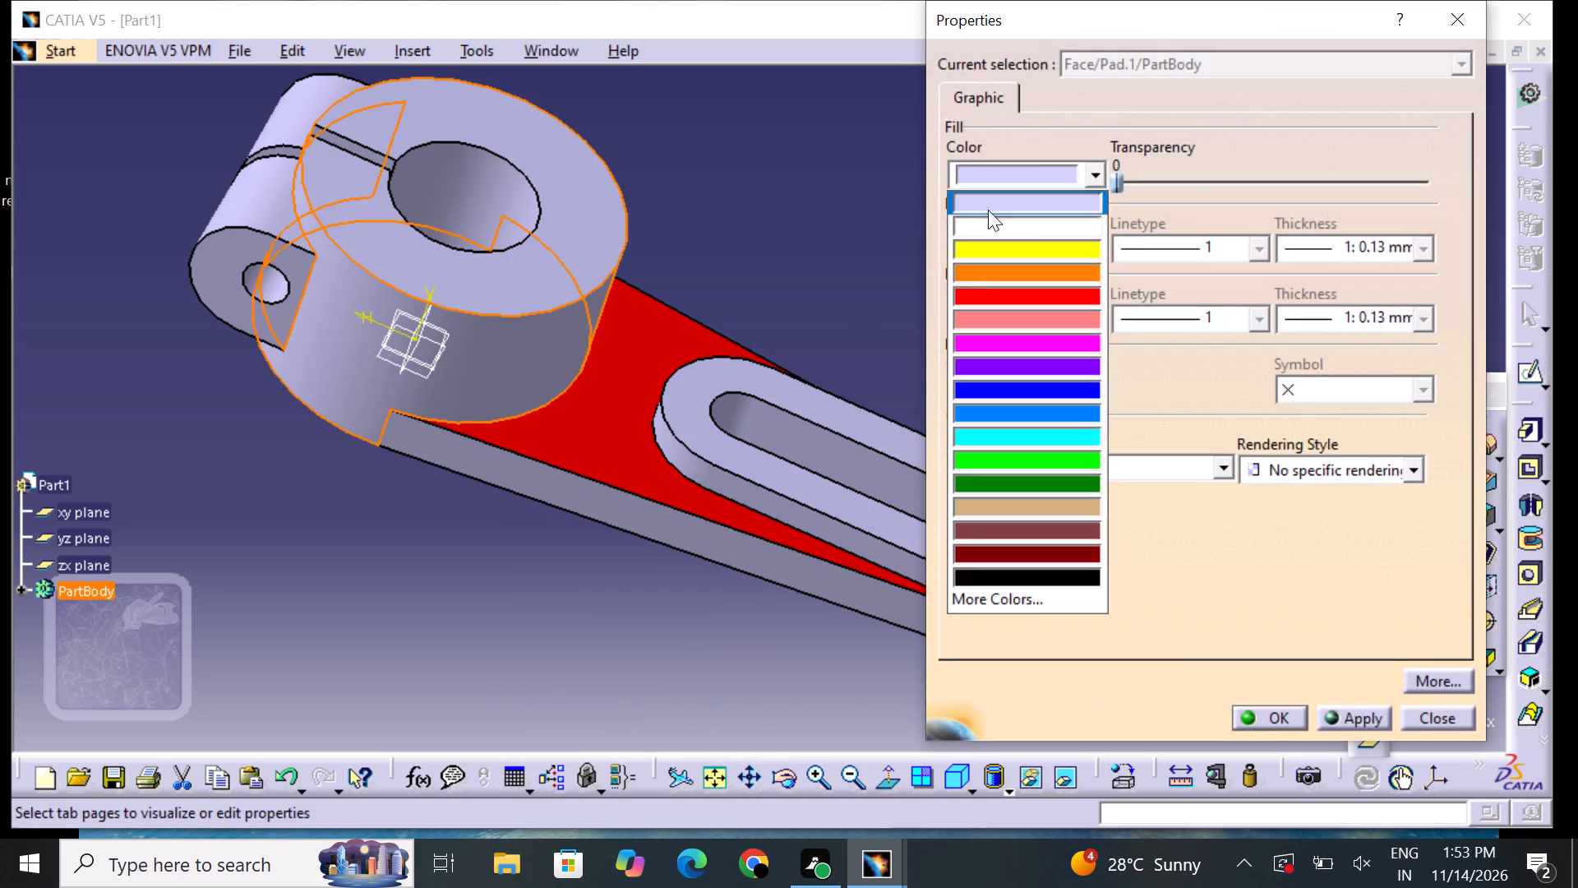
pyautogui.click(1005, 307)
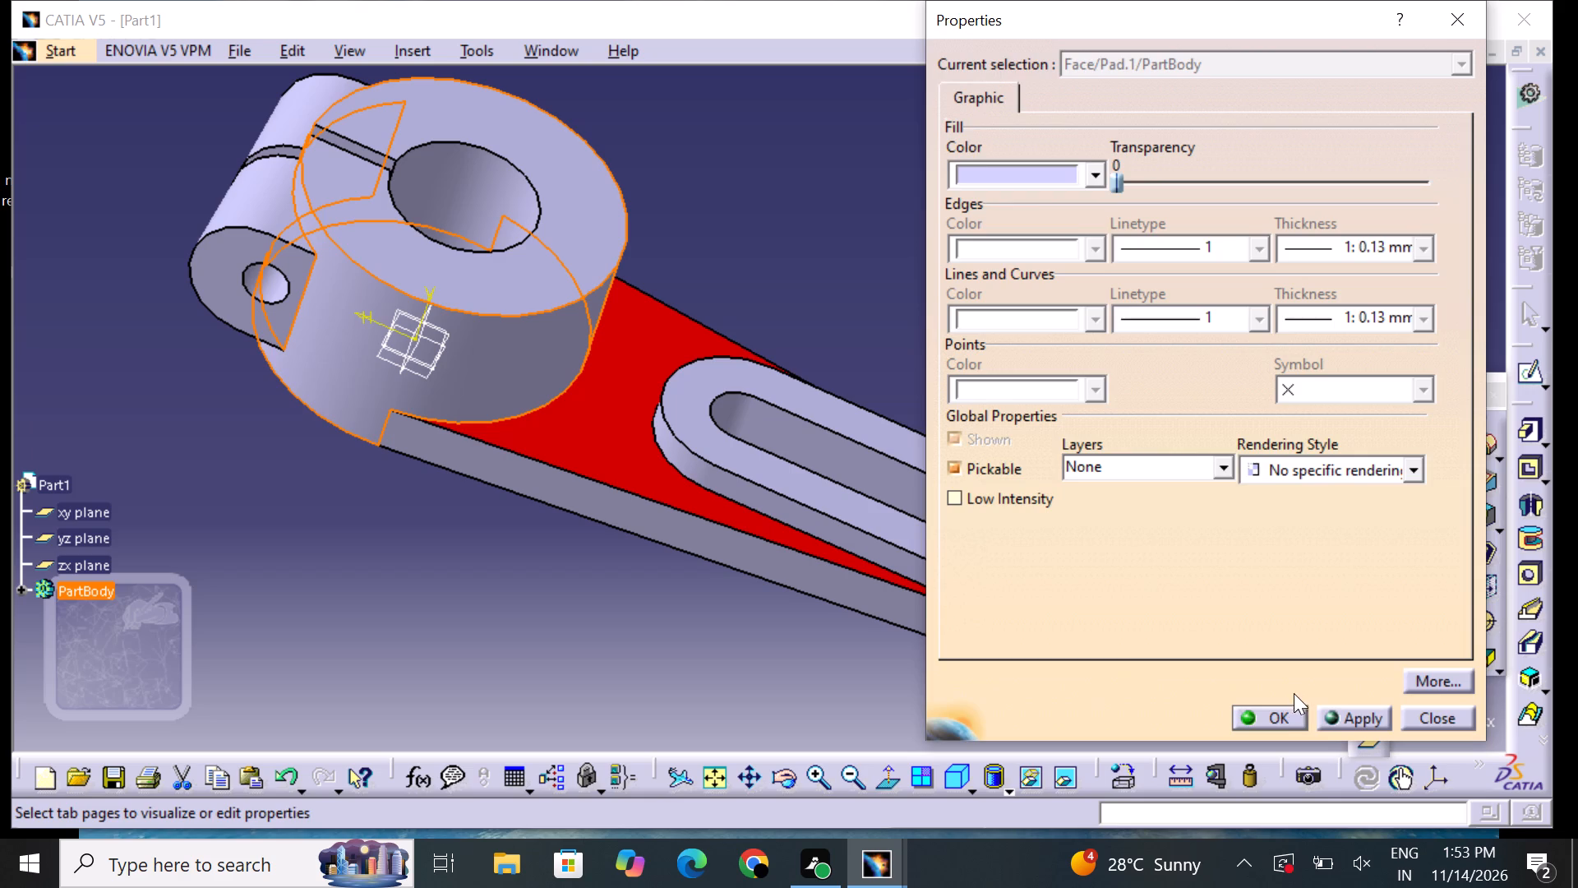
pyautogui.click(1281, 710)
pyautogui.click(802, 673)
# Set the fill colour of the ring's flat top face to red.
pyautogui.moveTo(796, 651); pyautogui.dragTo(825, 516, button='middle')
pyautogui.moveTo(797, 614); pyautogui.dragTo(825, 516, button='right')
pyautogui.scroll(1, 728, 553)
pyautogui.moveTo(727, 554); pyautogui.dragTo(825, 631, button='middle')
pyautogui.click(634, 318)
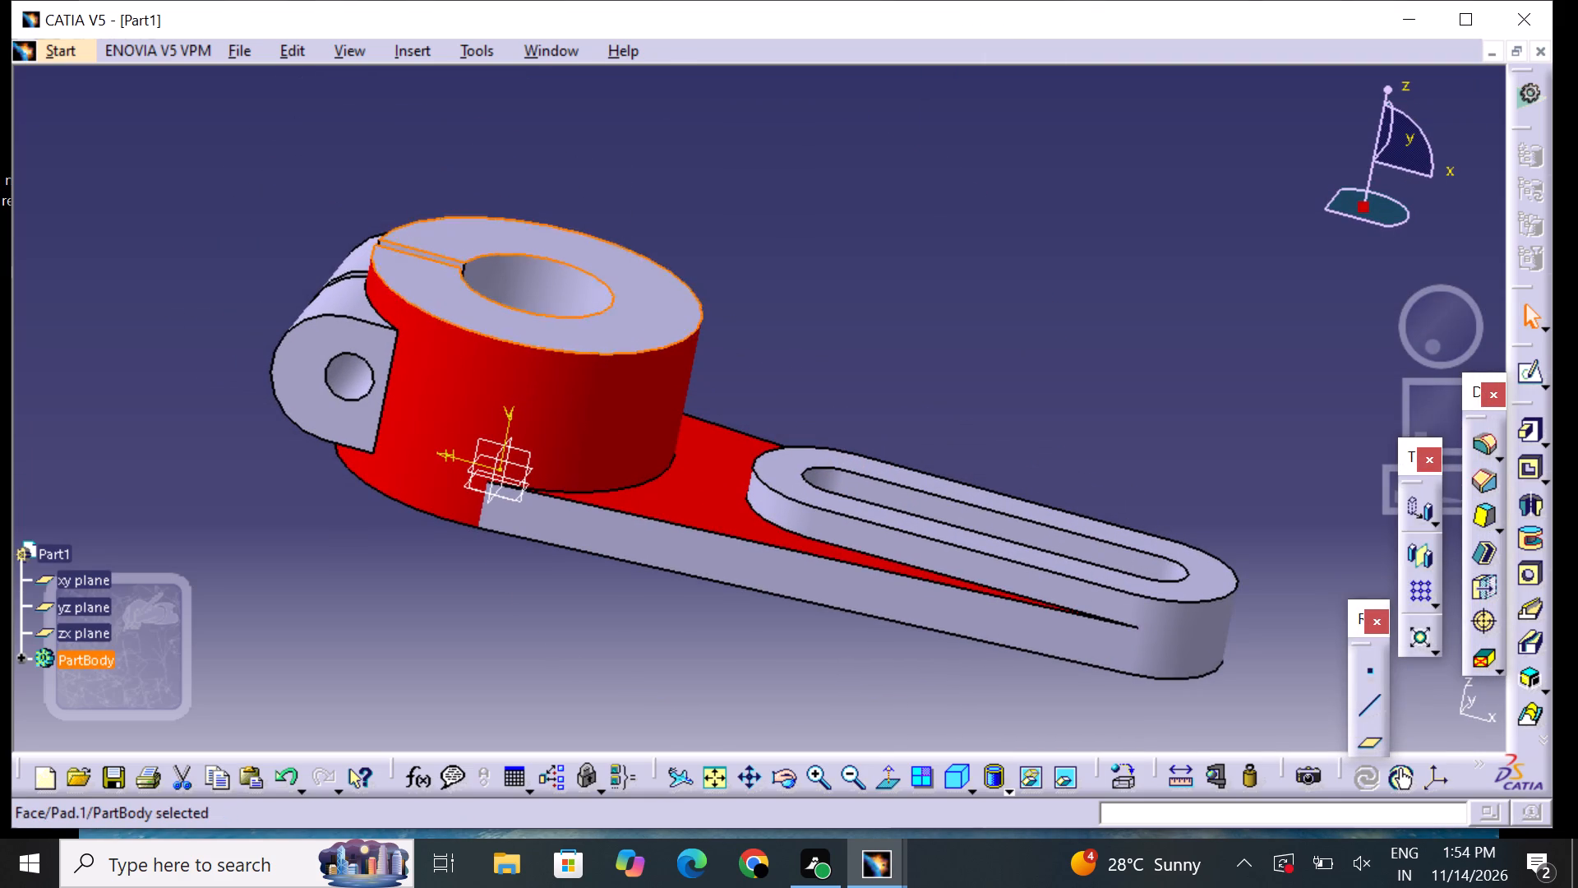
pyautogui.rightClick(636, 318)
pyautogui.click(734, 419)
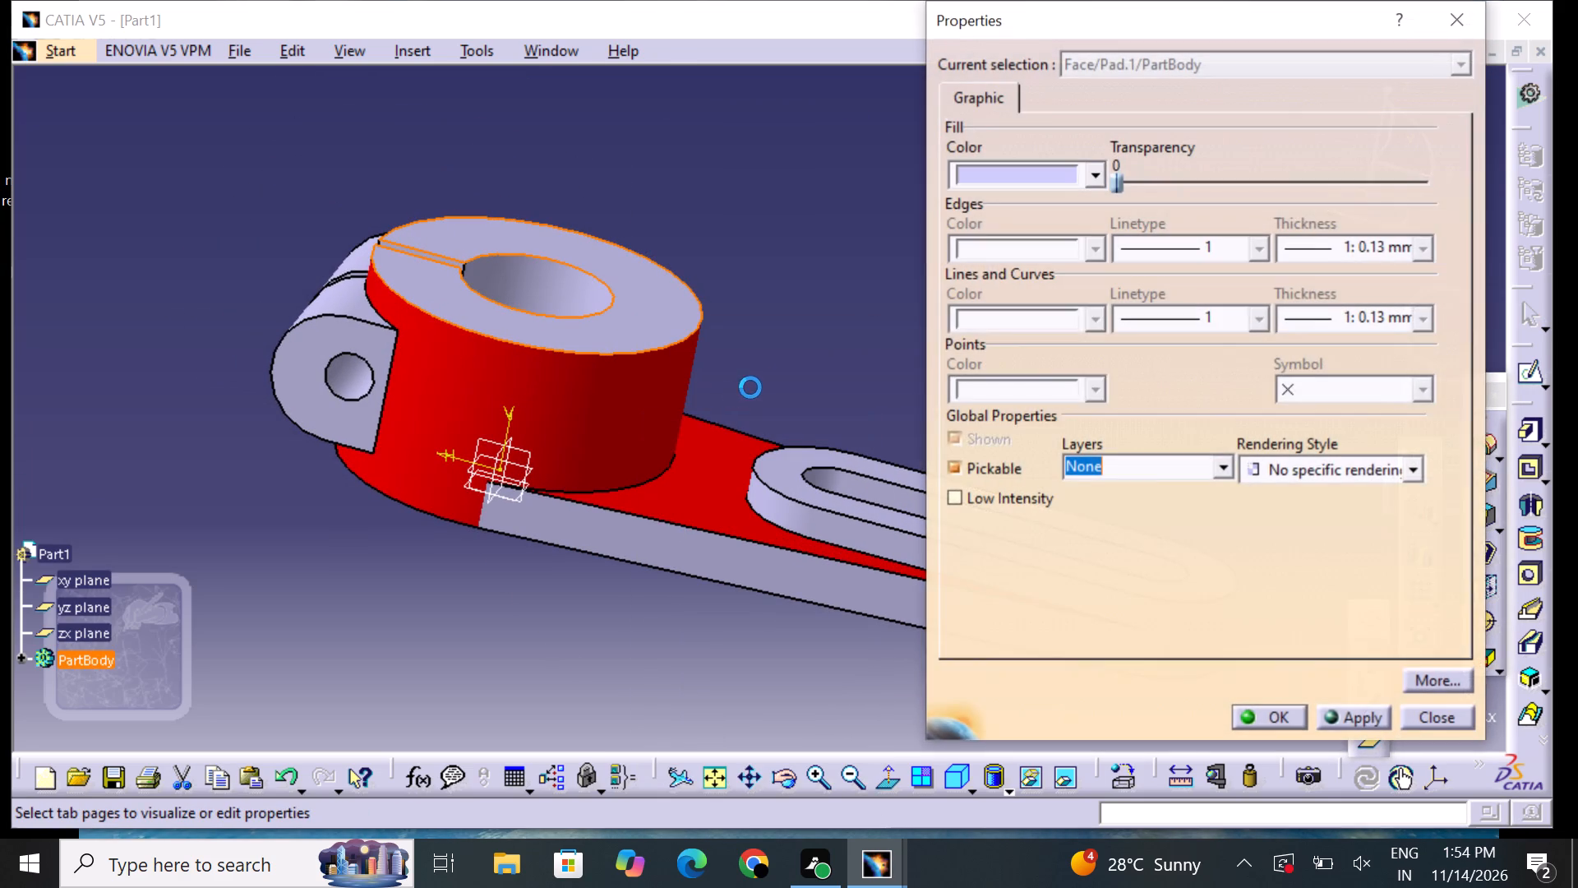
pyautogui.click(1005, 178)
pyautogui.click(1017, 295)
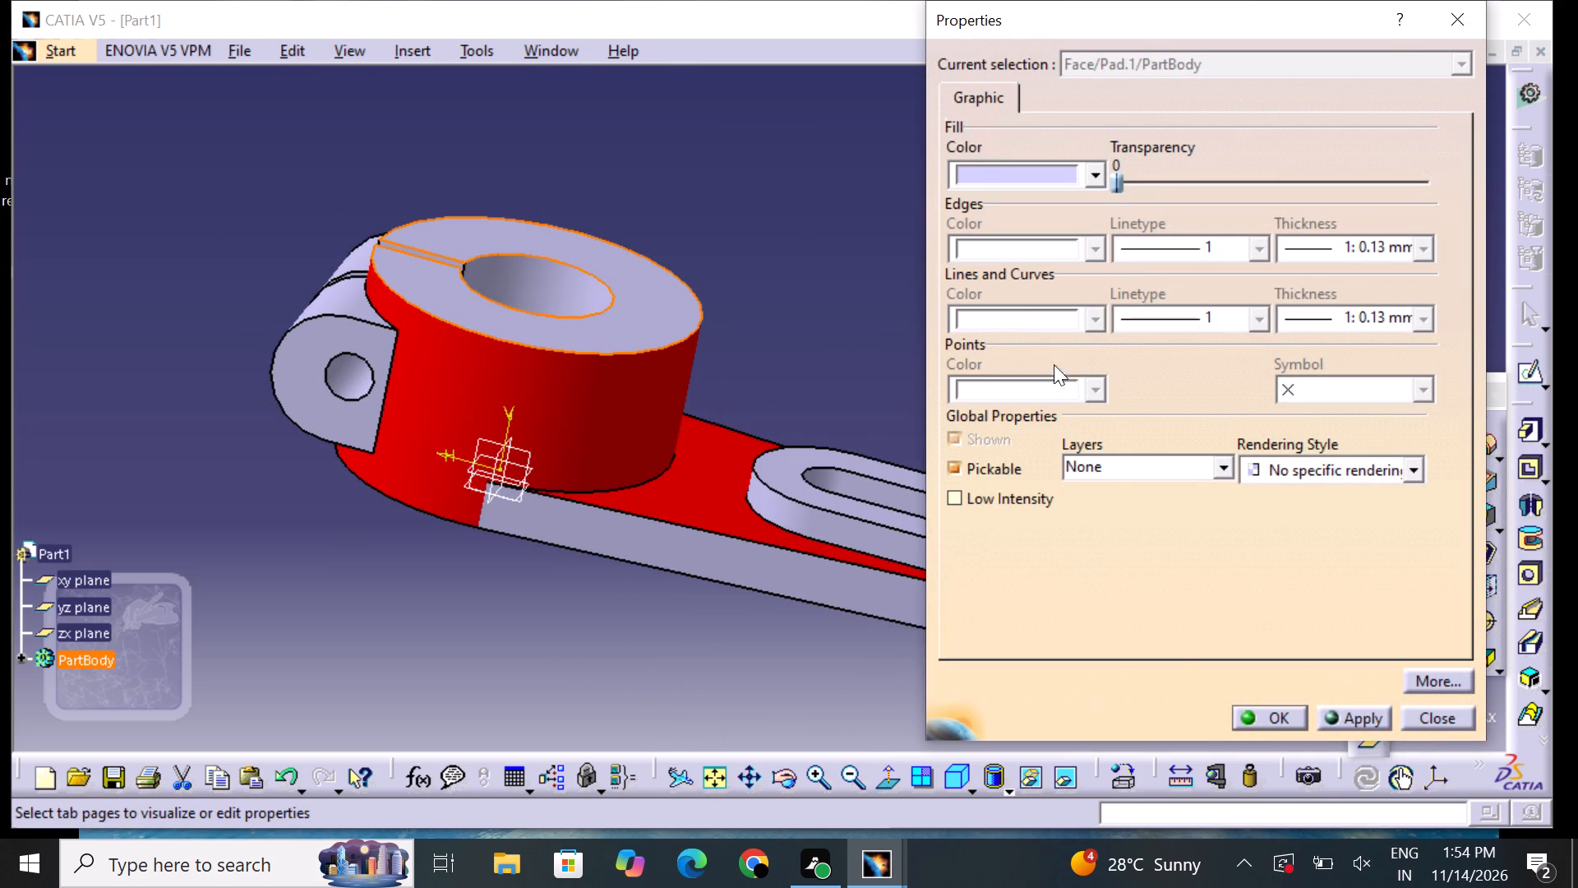
pyautogui.click(1265, 722)
pyautogui.moveTo(701, 654); pyautogui.dragTo(704, 642)
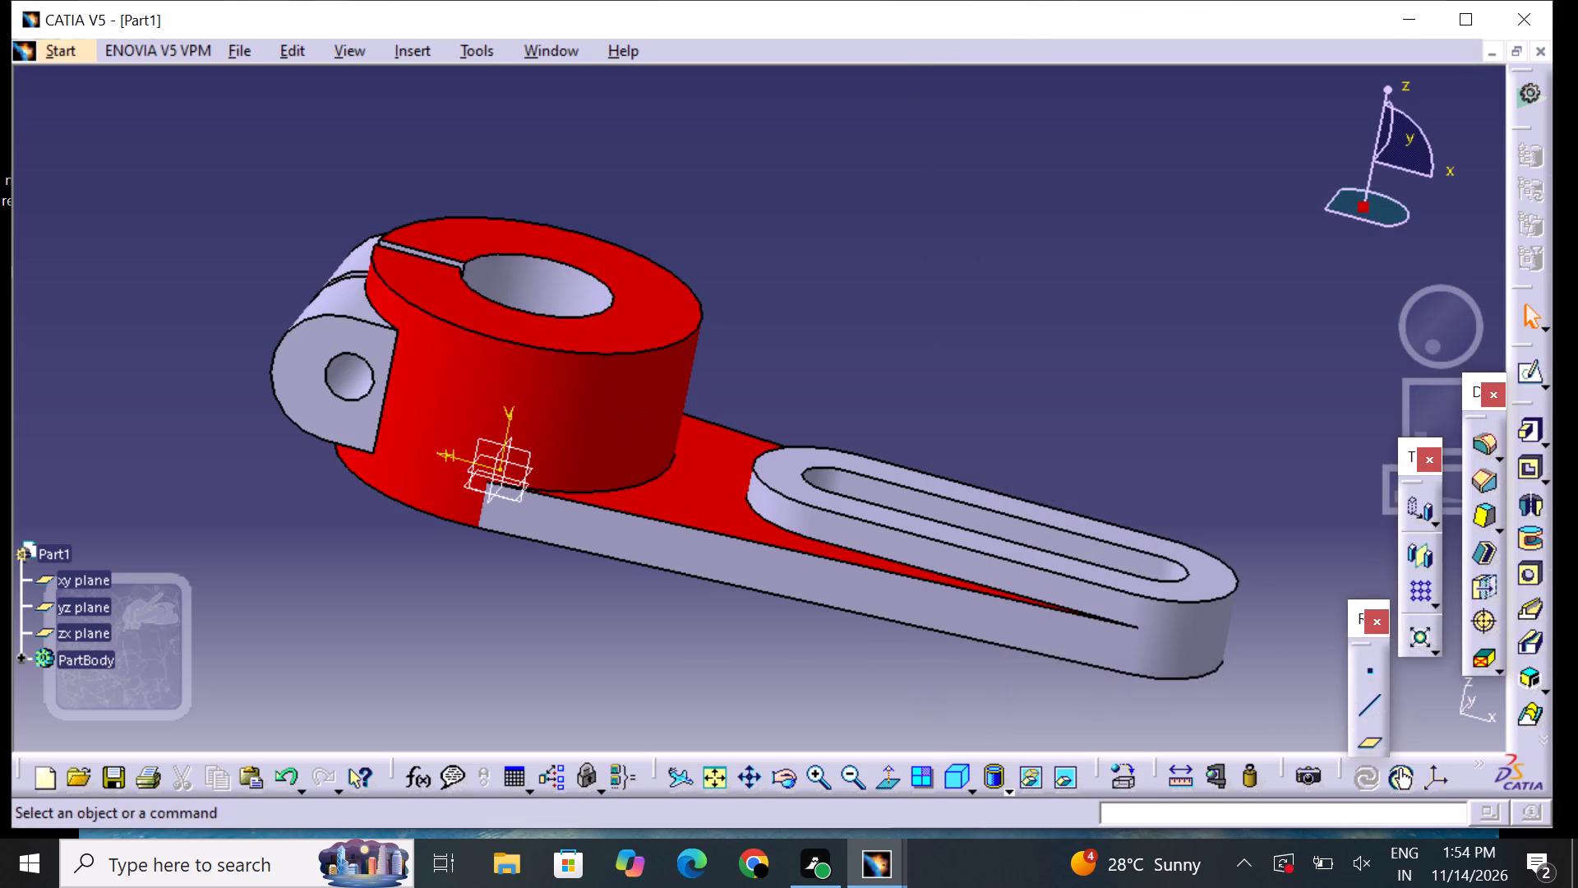
# Set the fill colour of the ring's inner bore face to red.
pyautogui.moveTo(501, 167); pyautogui.dragTo(695, 334, button='middle')
pyautogui.moveTo(501, 167); pyautogui.dragTo(697, 333, button='right')
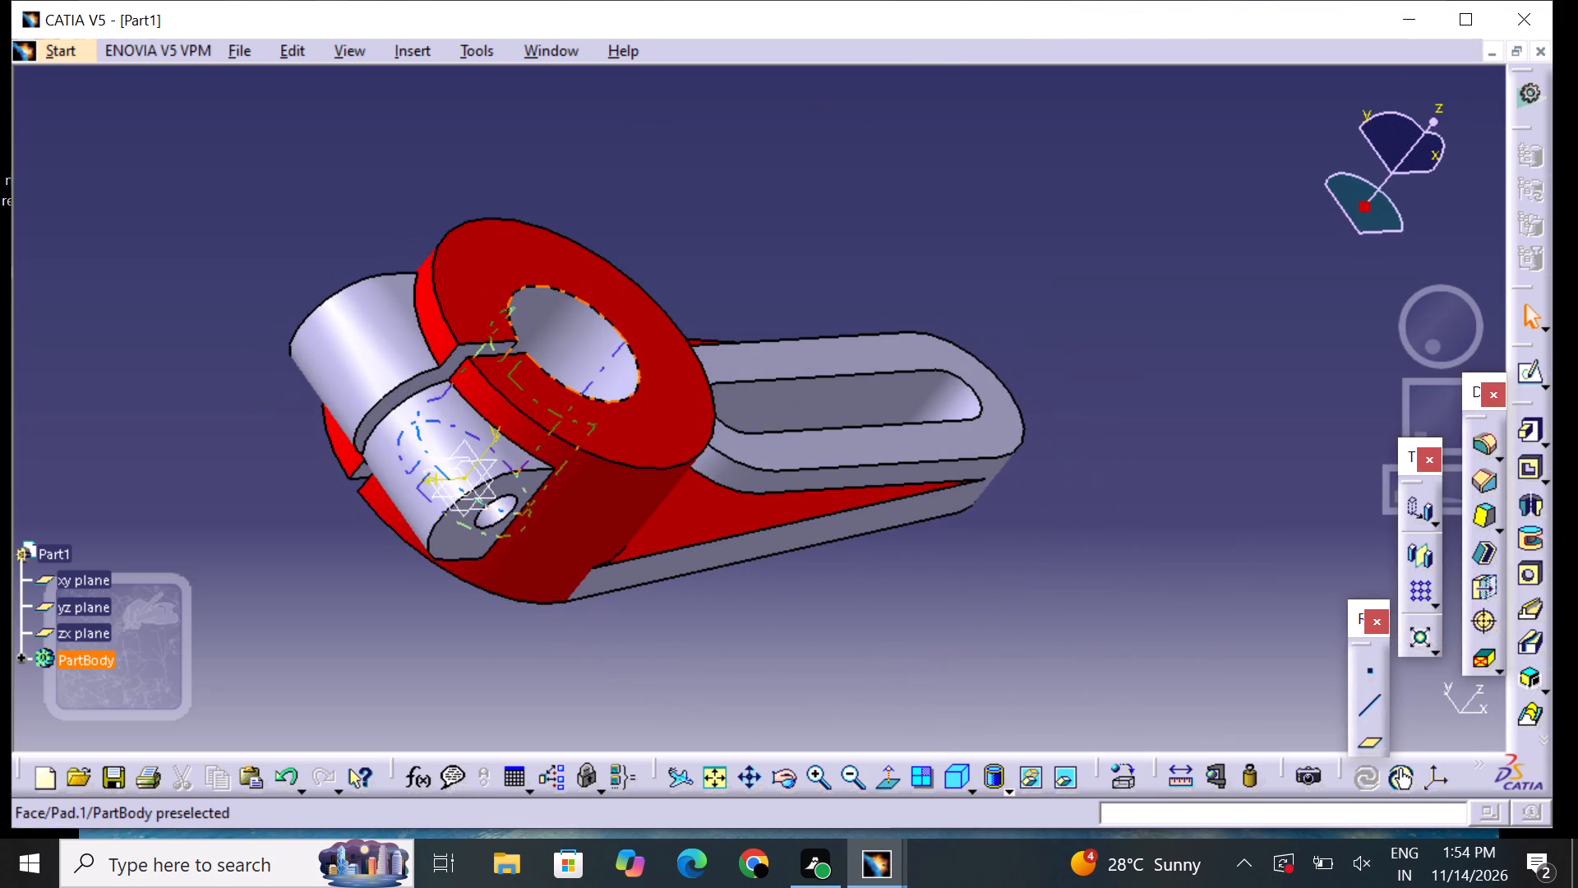
pyautogui.click(588, 353)
pyautogui.rightClick(588, 353)
pyautogui.click(689, 435)
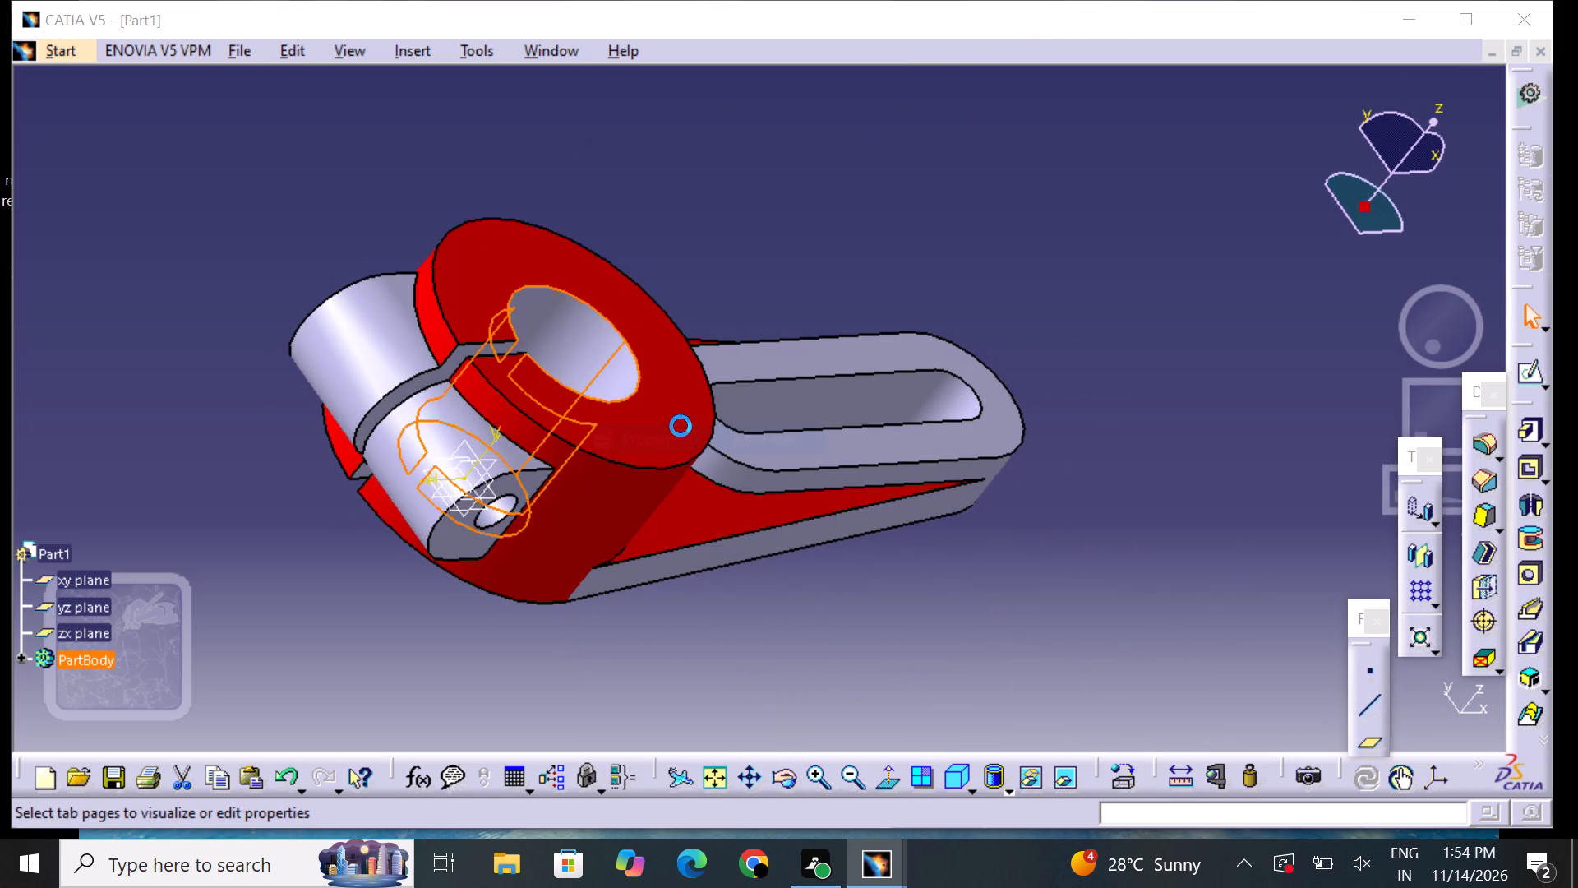
pyautogui.moveTo(1008, 177); pyautogui.dragTo(1006, 200)
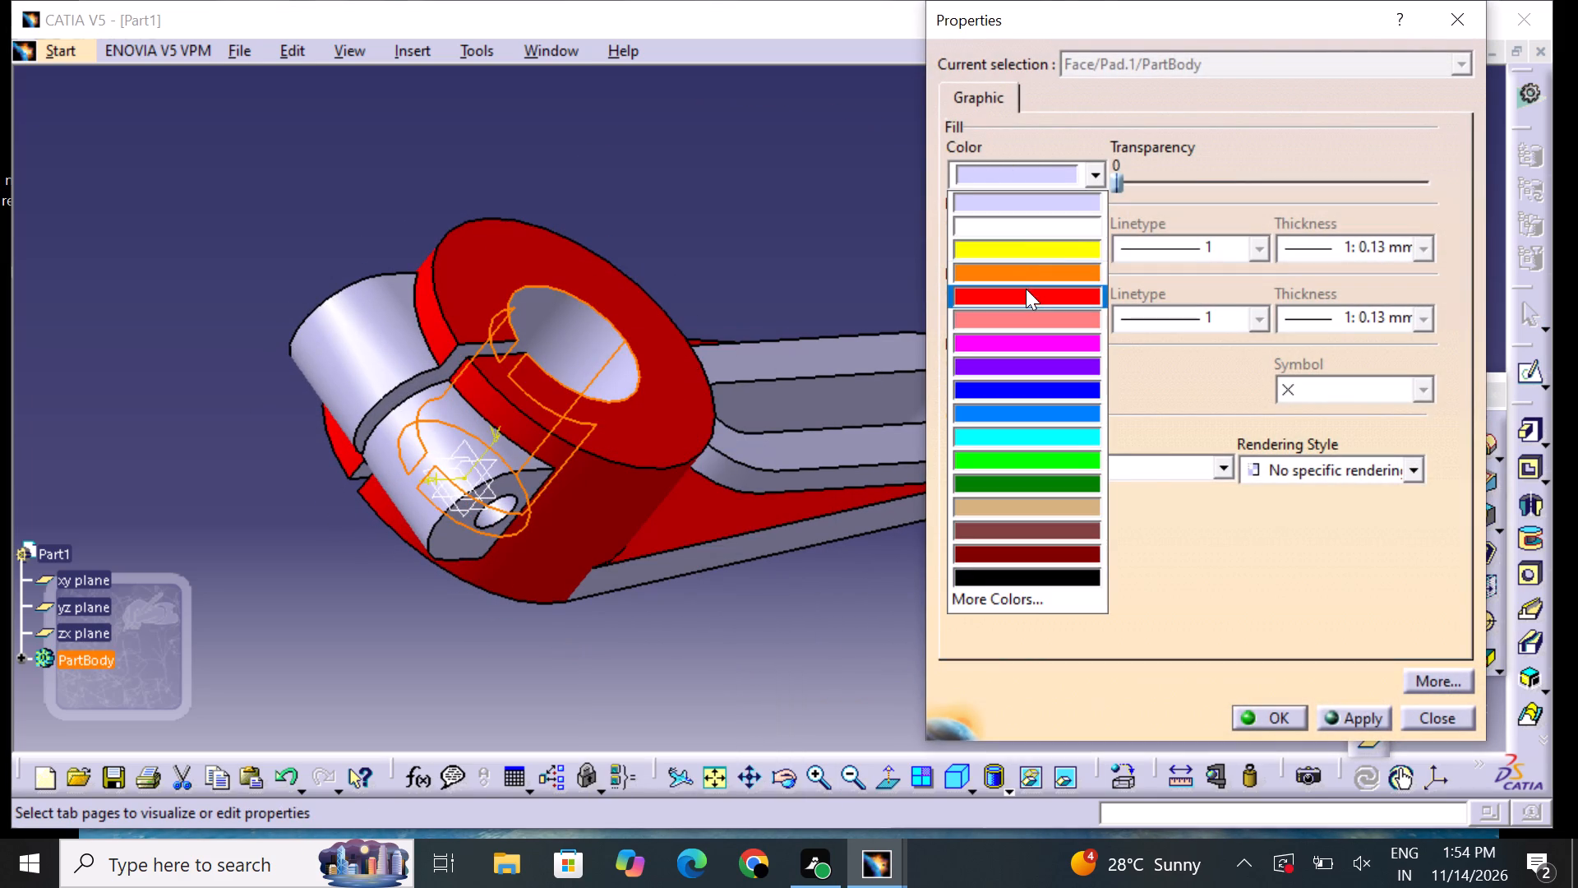
pyautogui.click(1026, 289)
pyautogui.click(1277, 721)
pyautogui.click(819, 658)
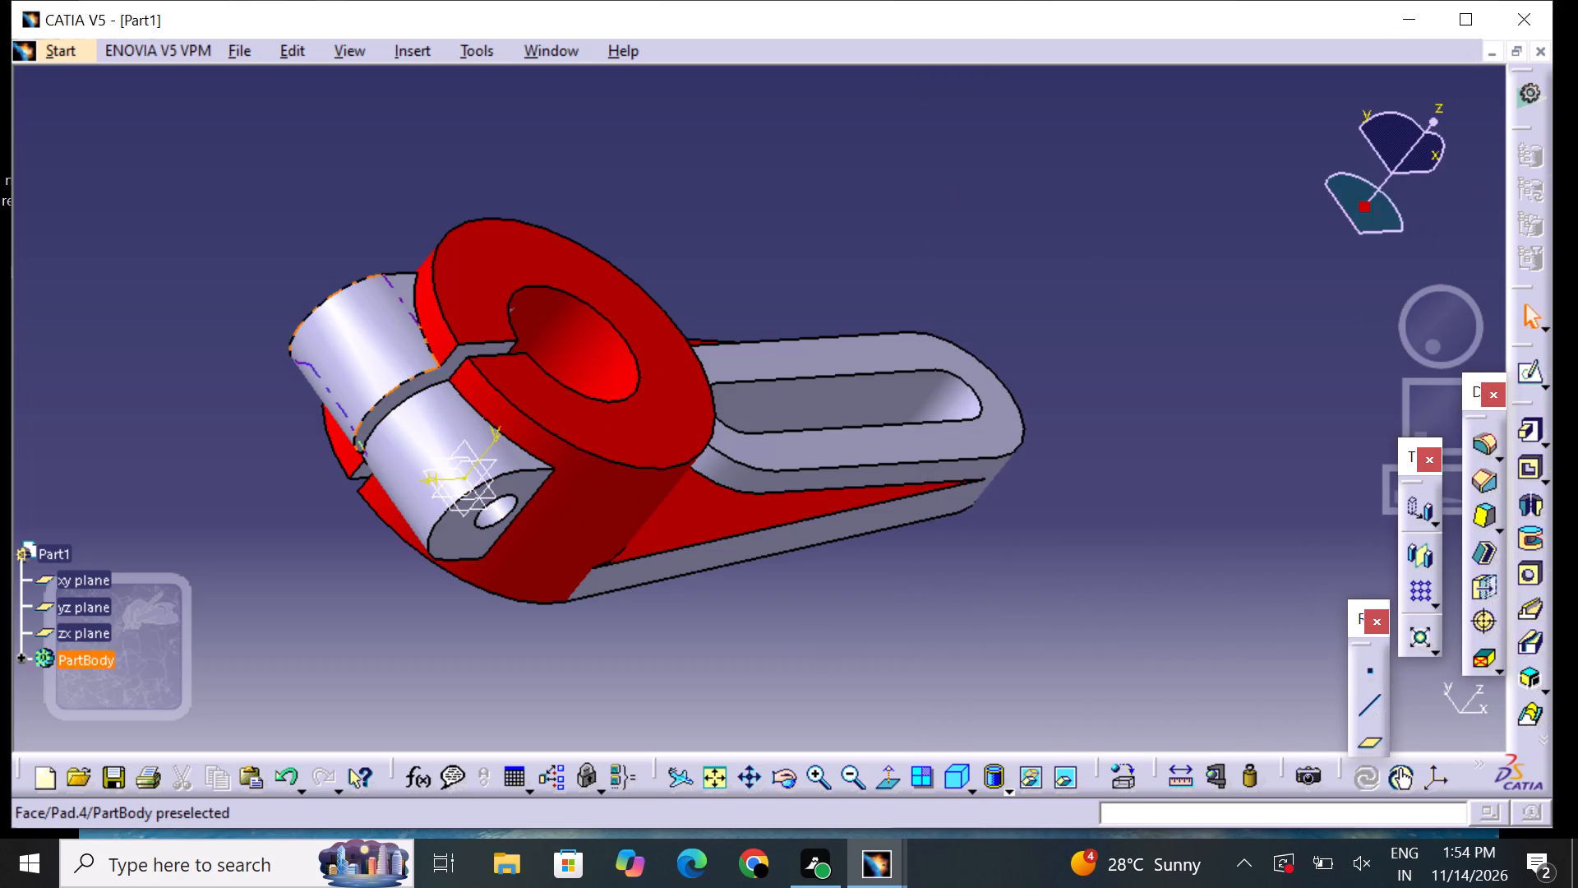
# Set the fill colour of the rounded face on the lug across the slit from the hole sketch to red.
pyautogui.click(380, 334)
pyautogui.rightClick(381, 335)
pyautogui.click(487, 441)
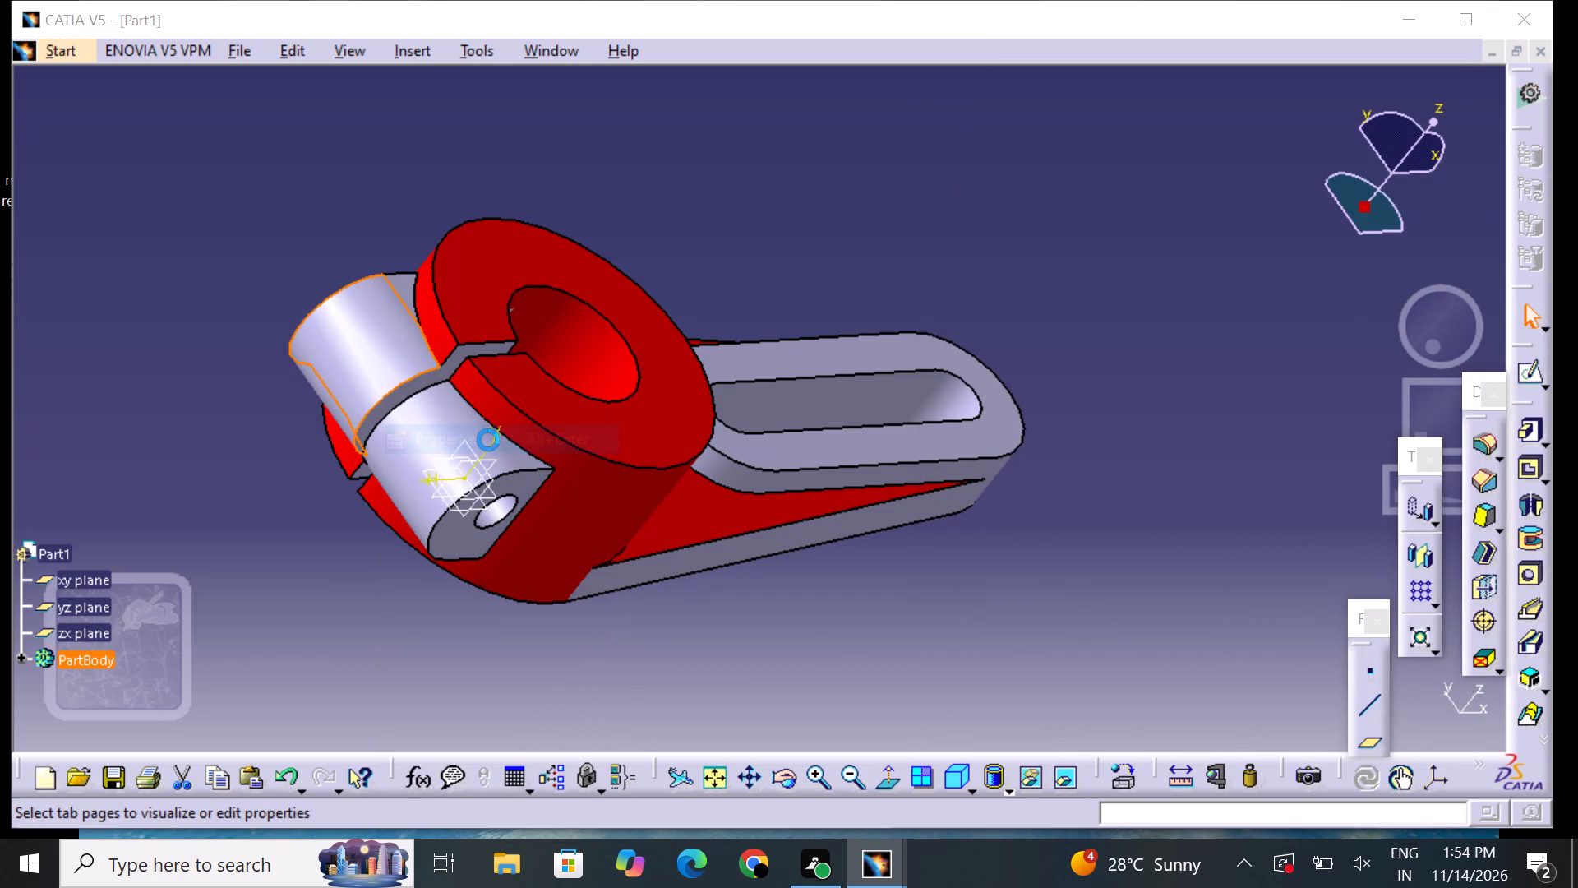
pyautogui.moveTo(1008, 159); pyautogui.dragTo(1011, 173)
pyautogui.click(1034, 289)
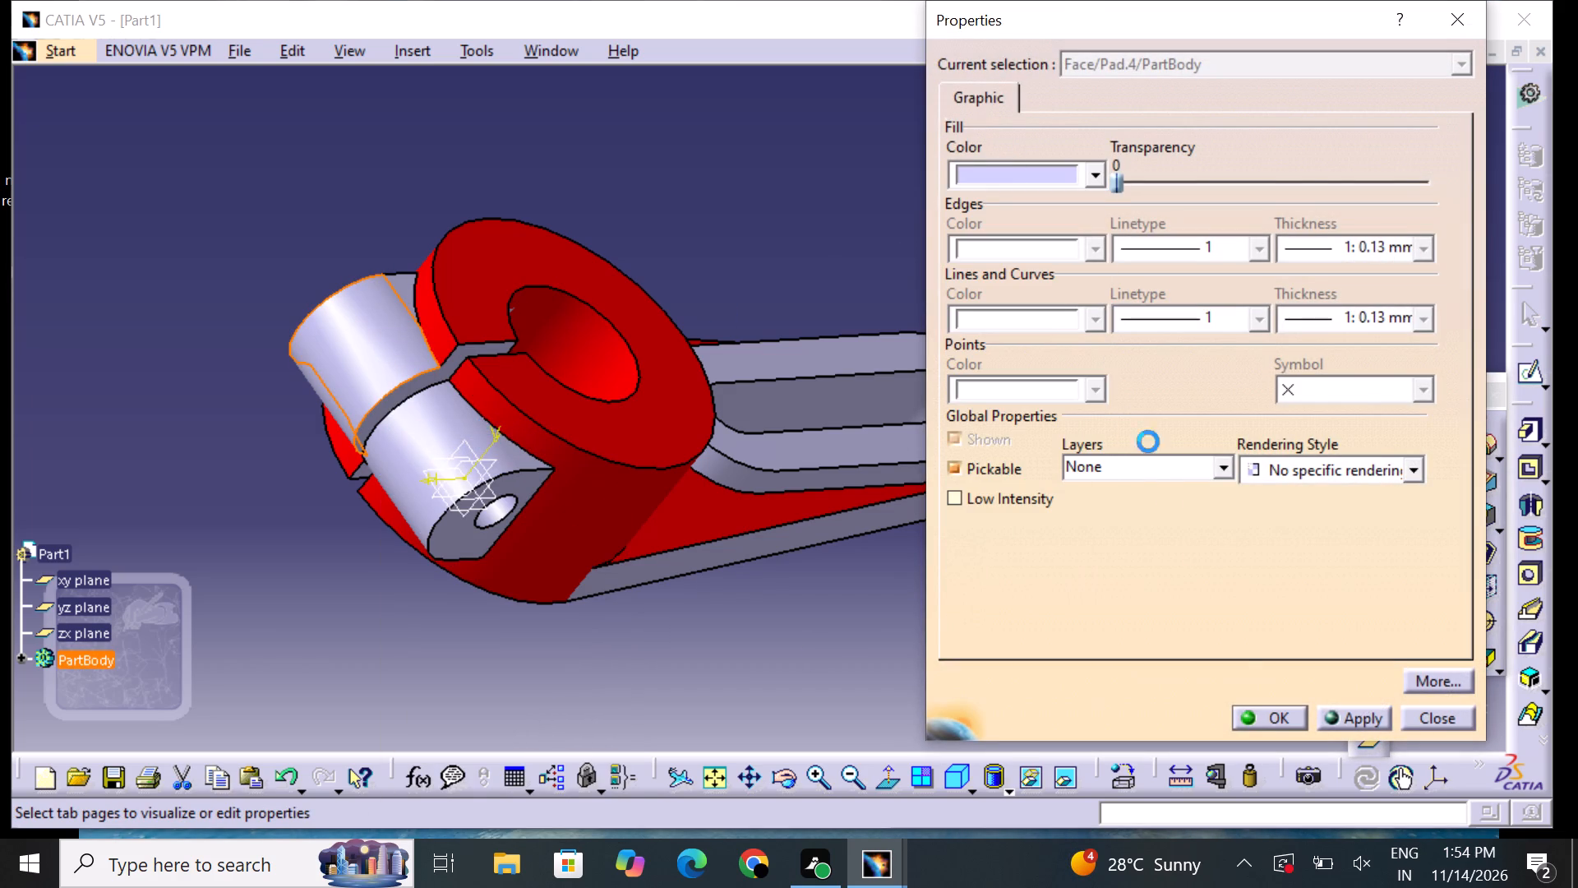
pyautogui.click(1261, 702)
pyautogui.moveTo(1265, 729); pyautogui.dragTo(1270, 720)
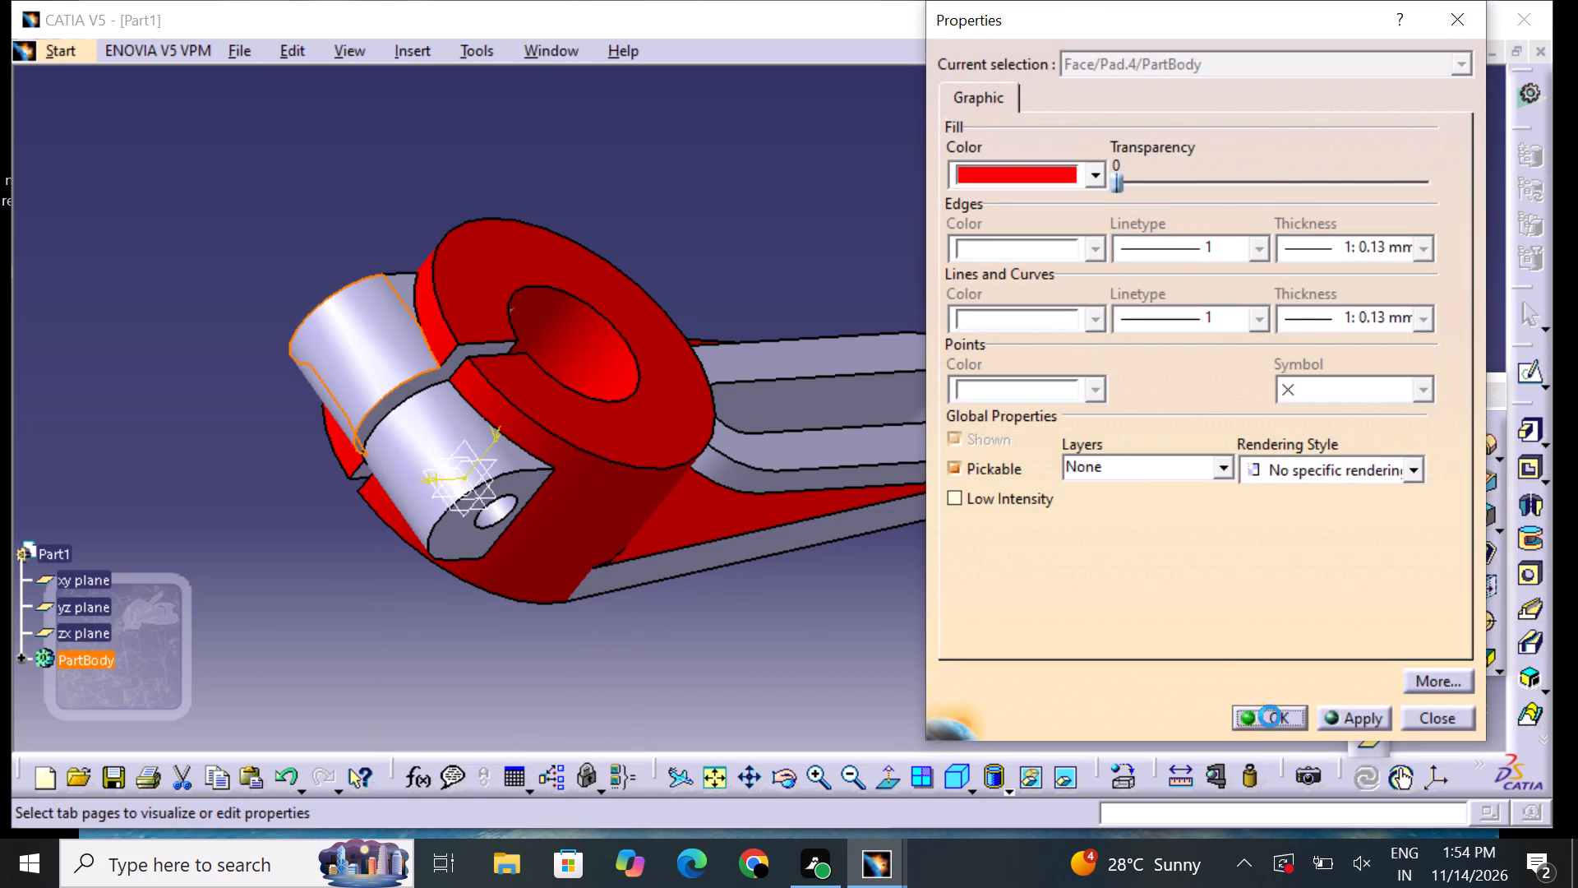
pyautogui.moveTo(1017, 706); pyautogui.dragTo(994, 686)
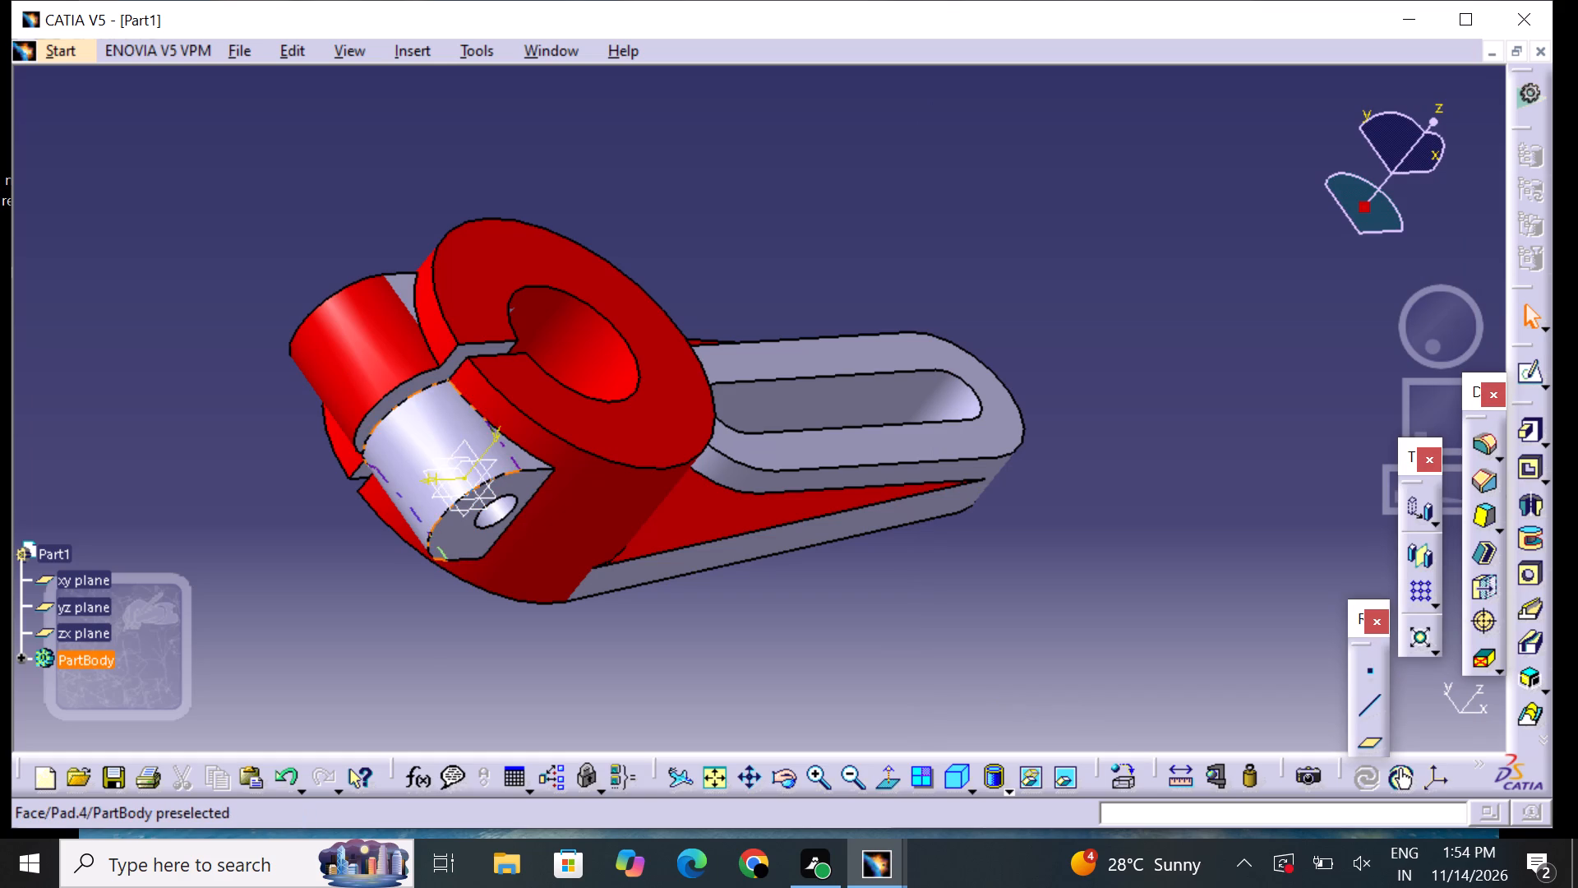
# Set the fill colour of the rounded face on the lug beside the hole sketch to red.
pyautogui.click(434, 421)
pyautogui.rightClick(434, 419)
pyautogui.click(542, 446)
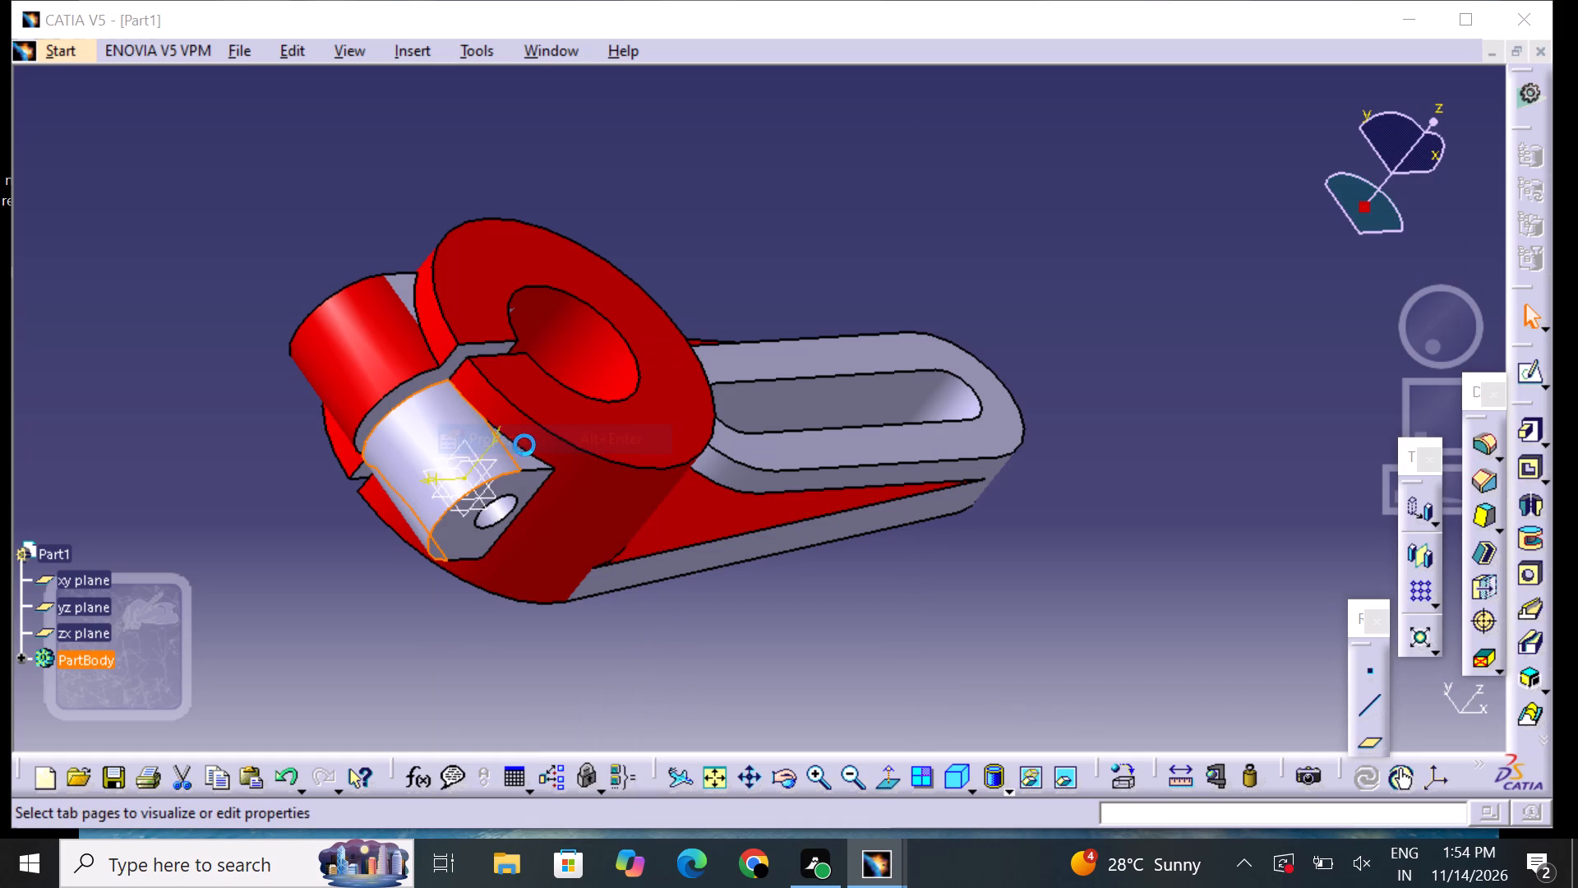
pyautogui.click(1042, 181)
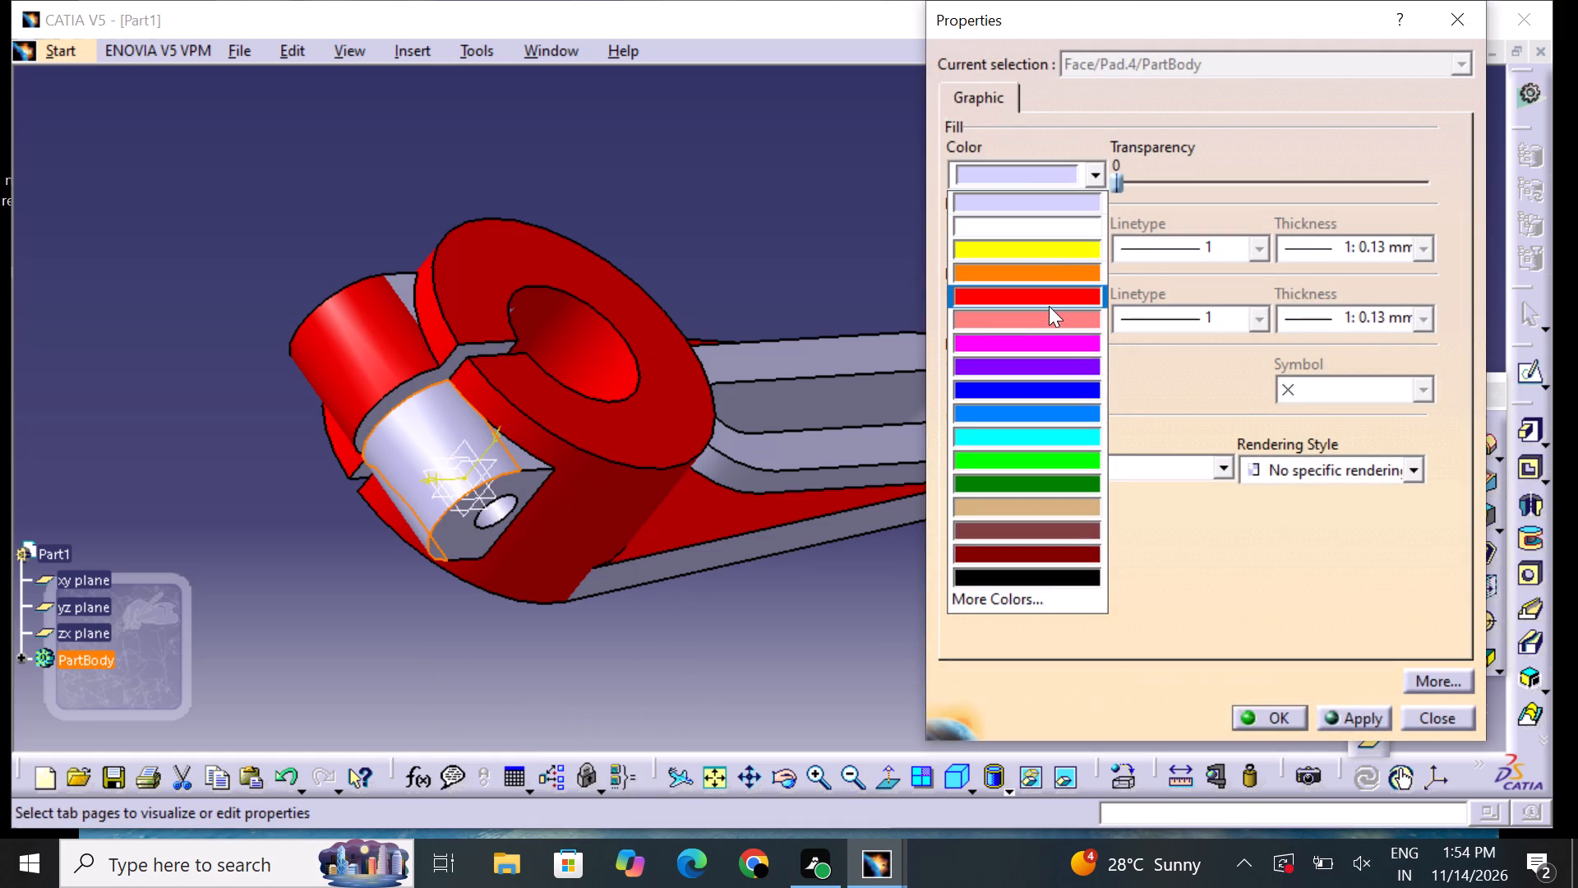
pyautogui.click(1049, 300)
pyautogui.moveTo(1276, 724); pyautogui.dragTo(1276, 715)
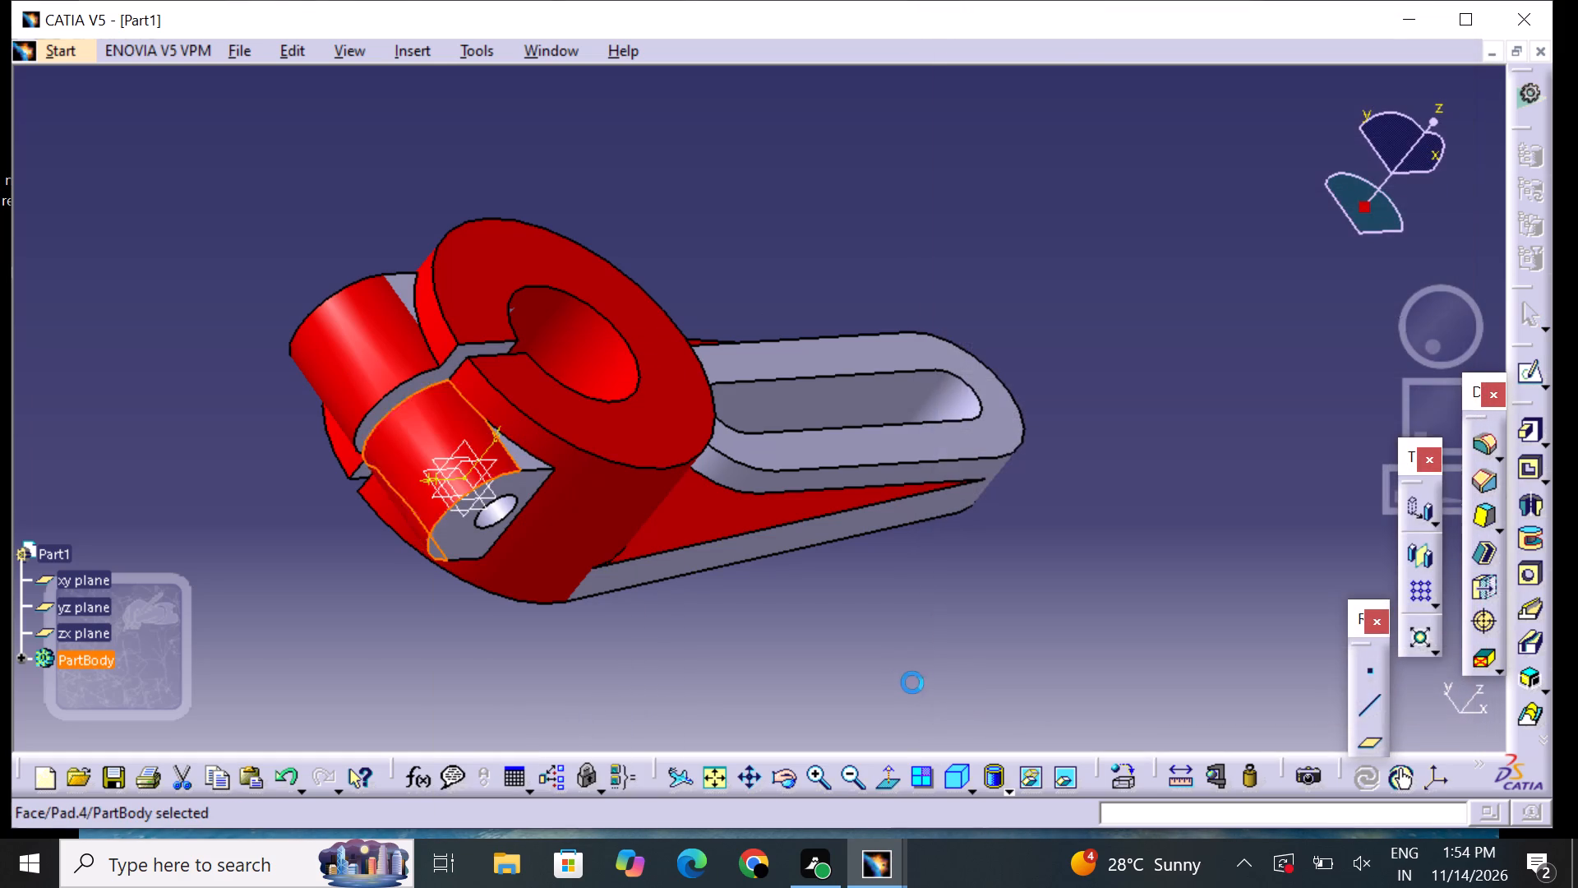
pyautogui.click(902, 680)
# Set the fill colour of the small triangular top face between the ring and the lug beside the hole sketch to red.
pyautogui.moveTo(895, 636); pyautogui.dragTo(731, 534, button='middle')
pyautogui.moveTo(895, 634); pyautogui.dragTo(707, 542, button='right')
pyautogui.moveTo(544, 510); pyautogui.dragTo(518, 635, button='middle')
pyautogui.moveTo(544, 510); pyautogui.dragTo(518, 635, button='right')
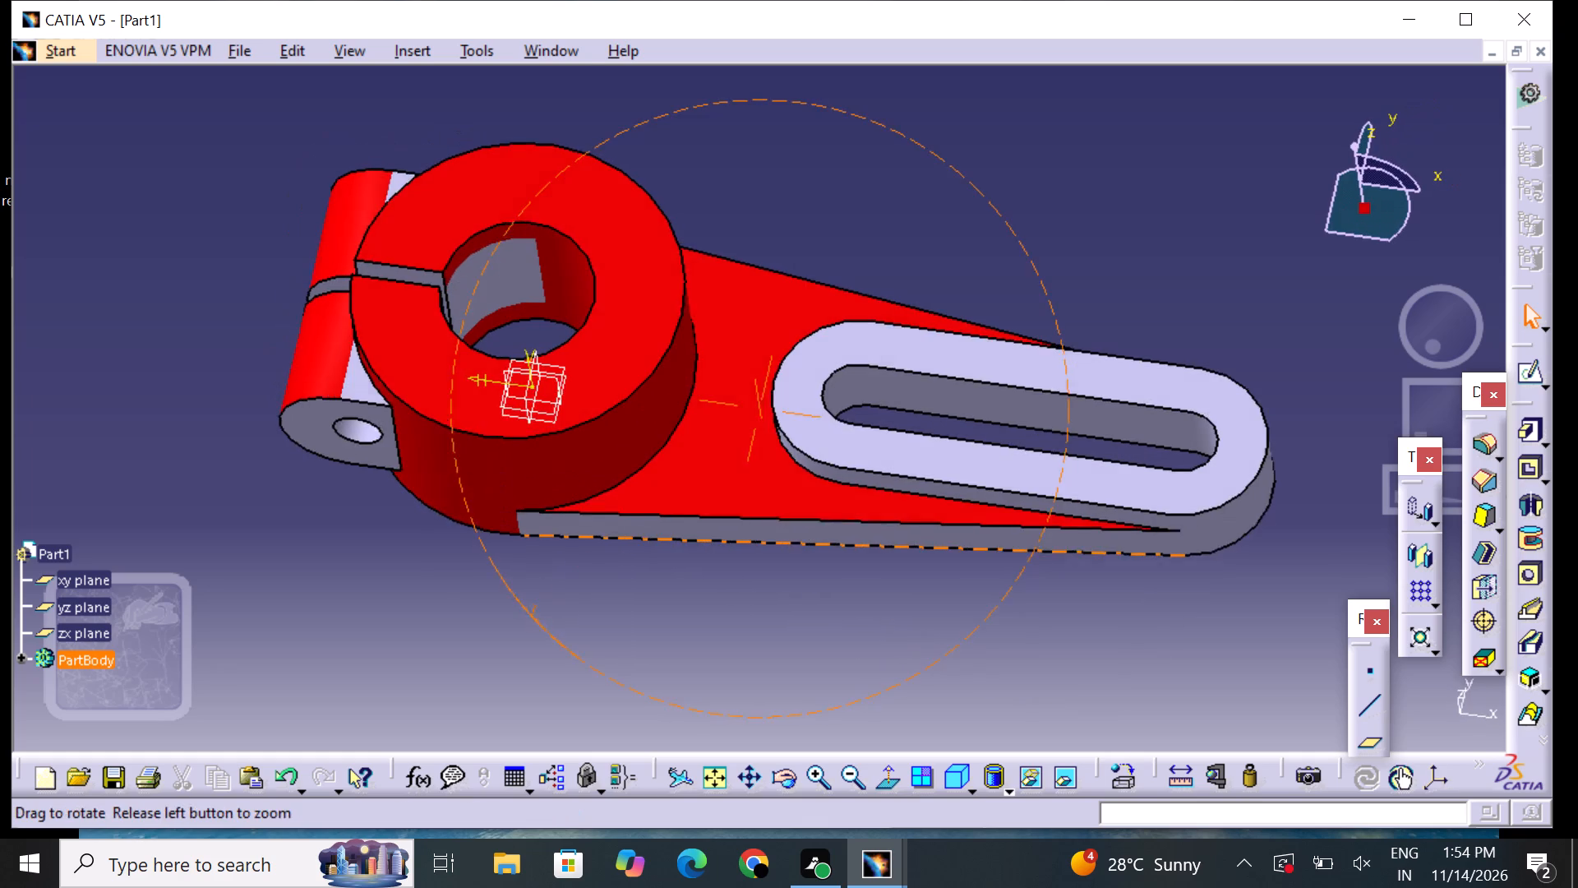
pyautogui.moveTo(518, 635); pyautogui.dragTo(518, 637, button='right')
pyautogui.moveTo(518, 635); pyautogui.dragTo(518, 637, button='middle')
pyautogui.click(367, 389)
pyautogui.rightClick(367, 389)
pyautogui.click(431, 431)
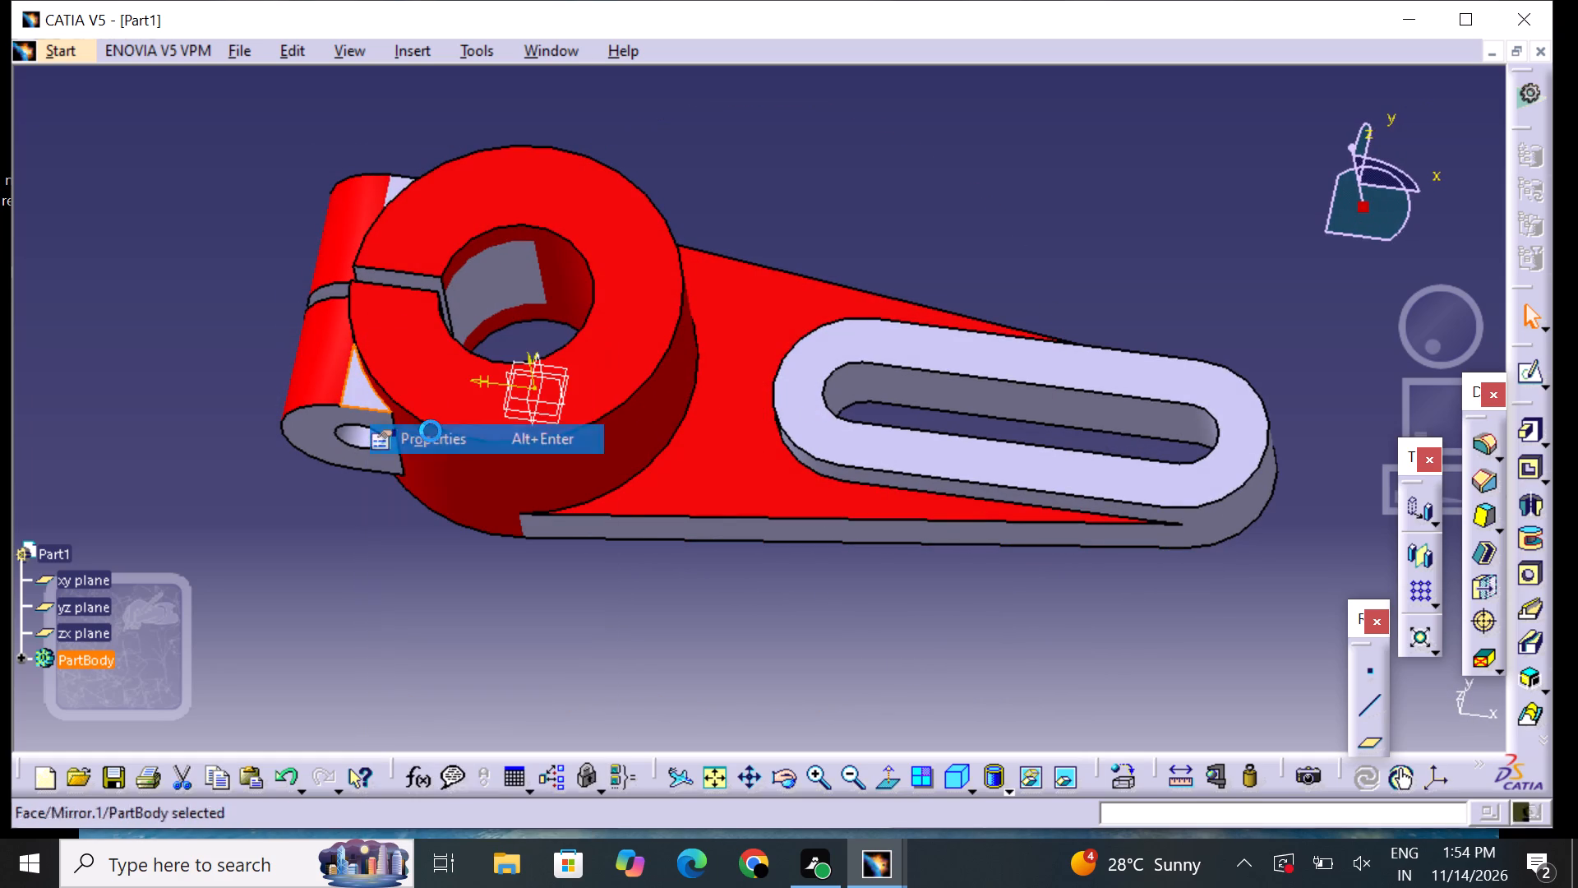
pyautogui.click(1009, 174)
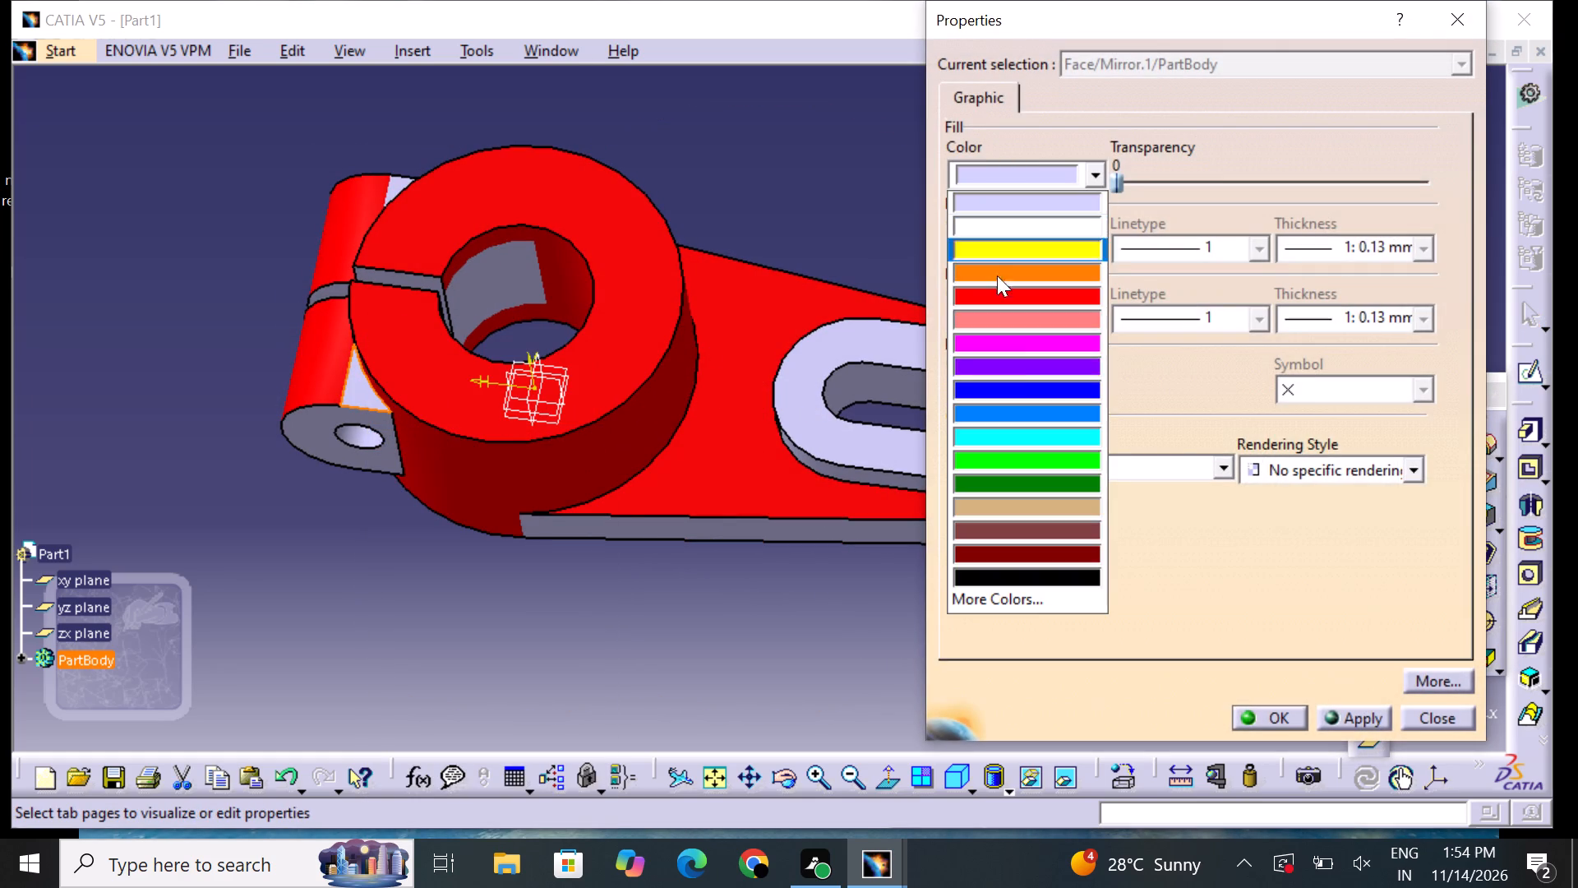
pyautogui.moveTo(1022, 292); pyautogui.dragTo(1022, 310)
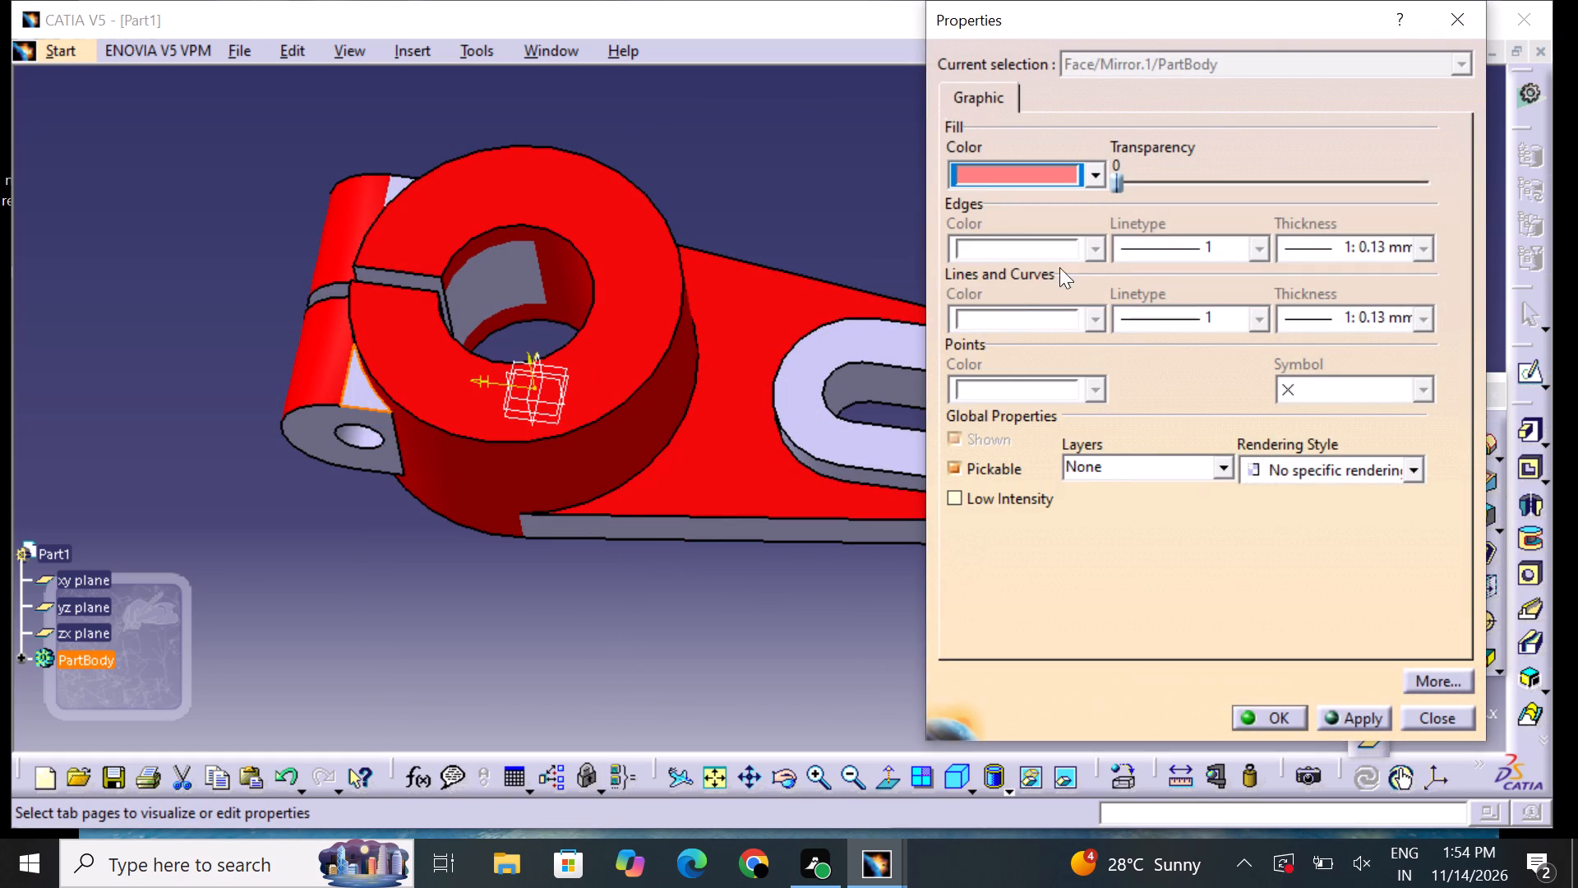
pyautogui.click(985, 181)
pyautogui.click(1031, 287)
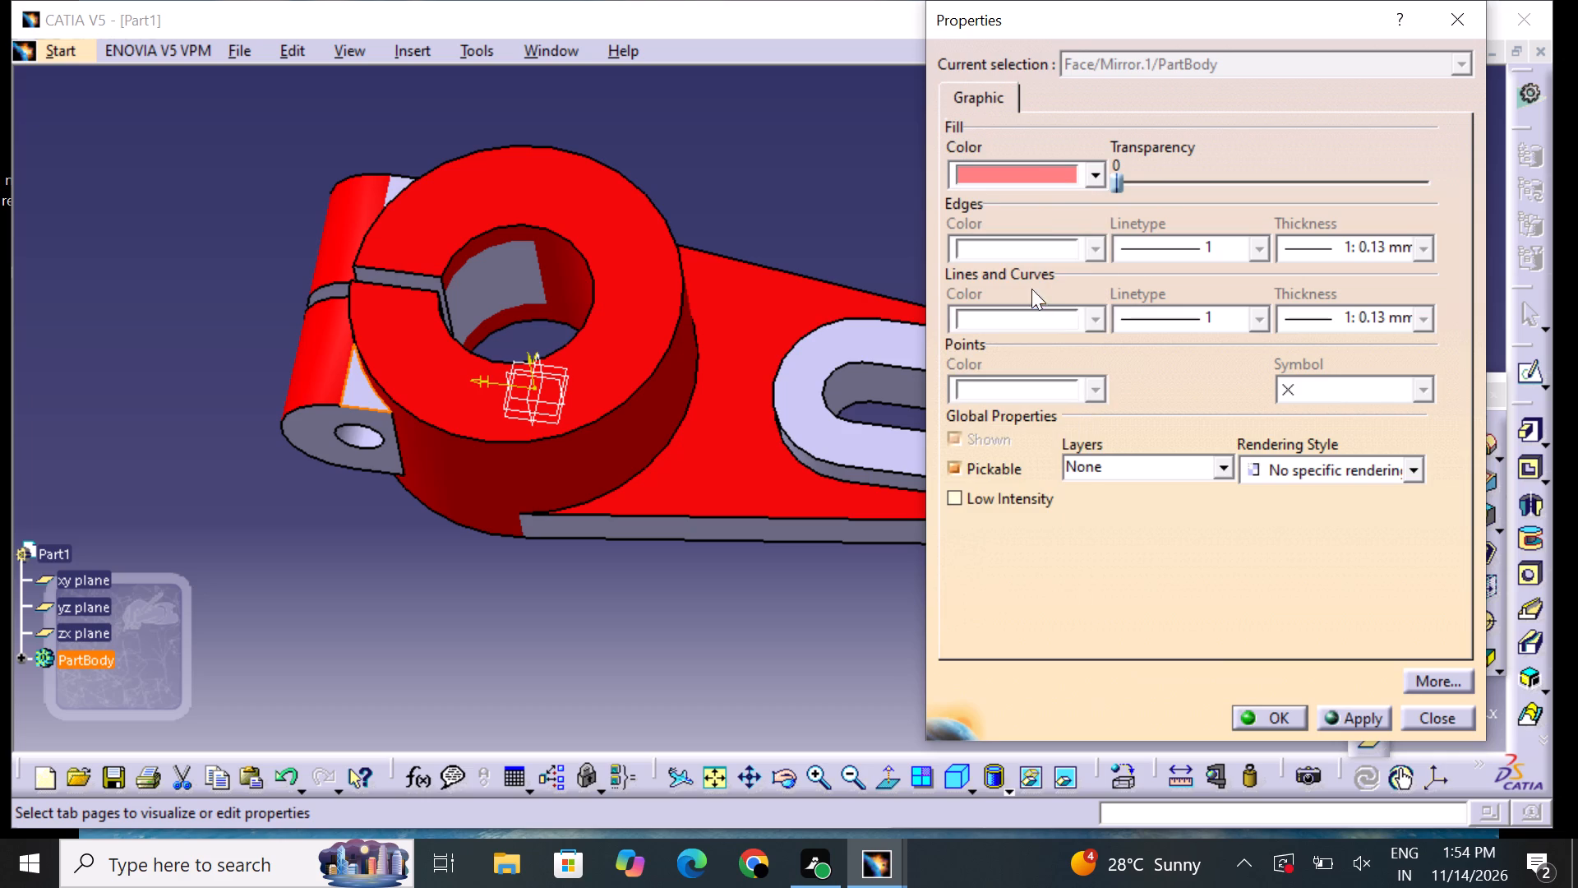
pyautogui.click(1275, 714)
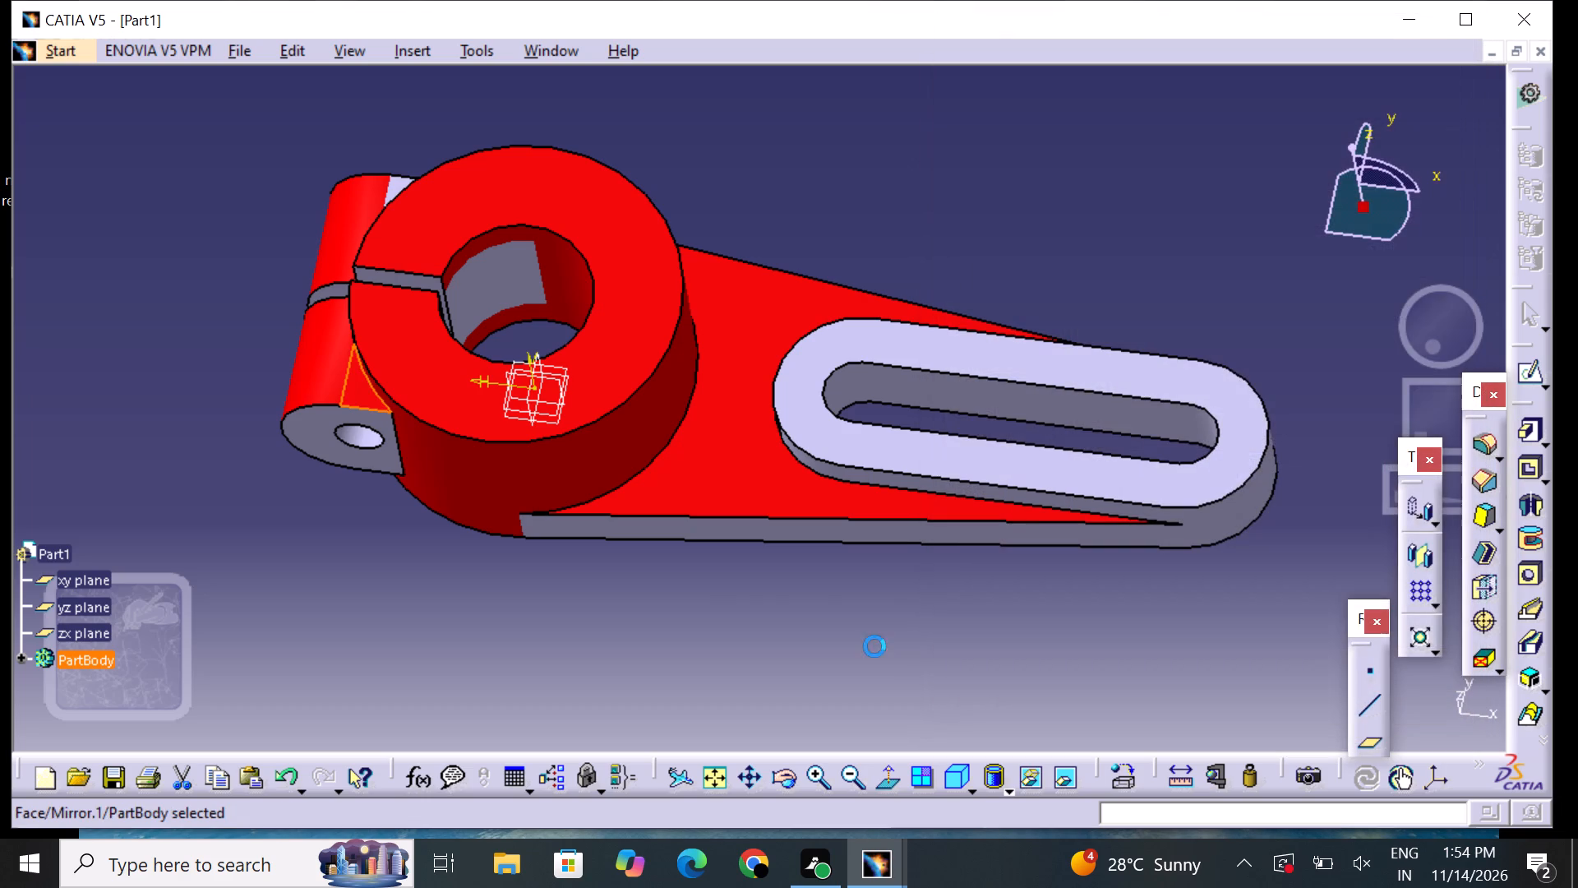
pyautogui.click(874, 645)
# Set the fill colour of the small triangular top face between the ring and the lug across the slit from the hole sketch to red.
pyautogui.moveTo(427, 518); pyautogui.dragTo(907, 505, button='middle')
pyautogui.moveTo(427, 522); pyautogui.dragTo(907, 505, button='right')
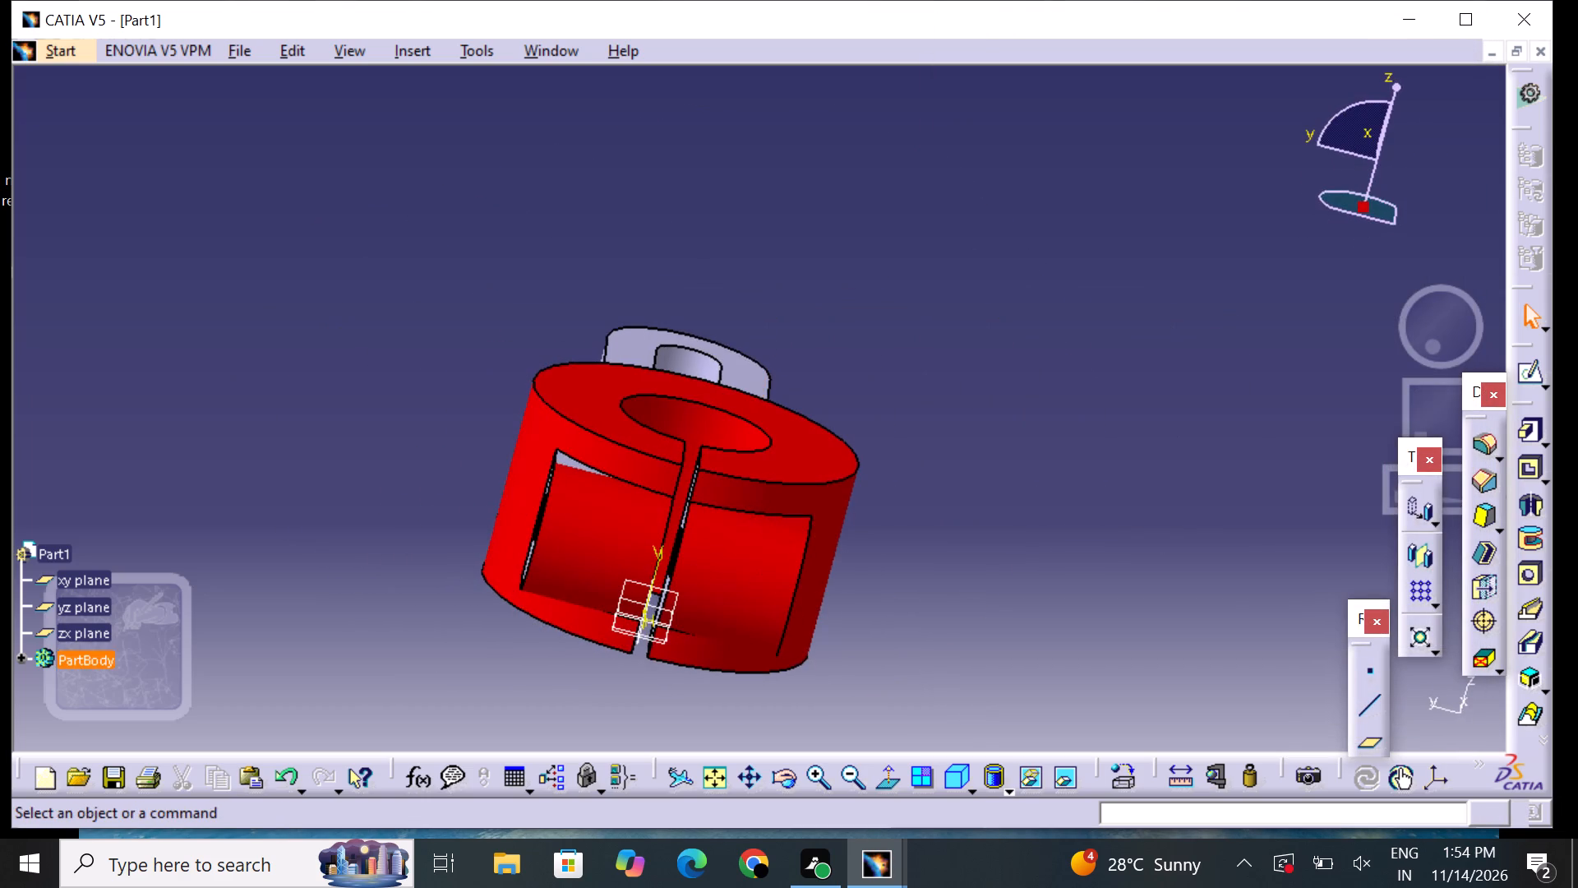
pyautogui.moveTo(381, 359); pyautogui.dragTo(634, 565, button='middle')
pyautogui.moveTo(385, 363); pyautogui.dragTo(634, 565, button='right')
pyautogui.scroll(1, 1031, 341)
pyautogui.moveTo(1031, 340); pyautogui.dragTo(1082, 461, button='middle')
pyautogui.moveTo(1034, 340); pyautogui.dragTo(1084, 505, button='right')
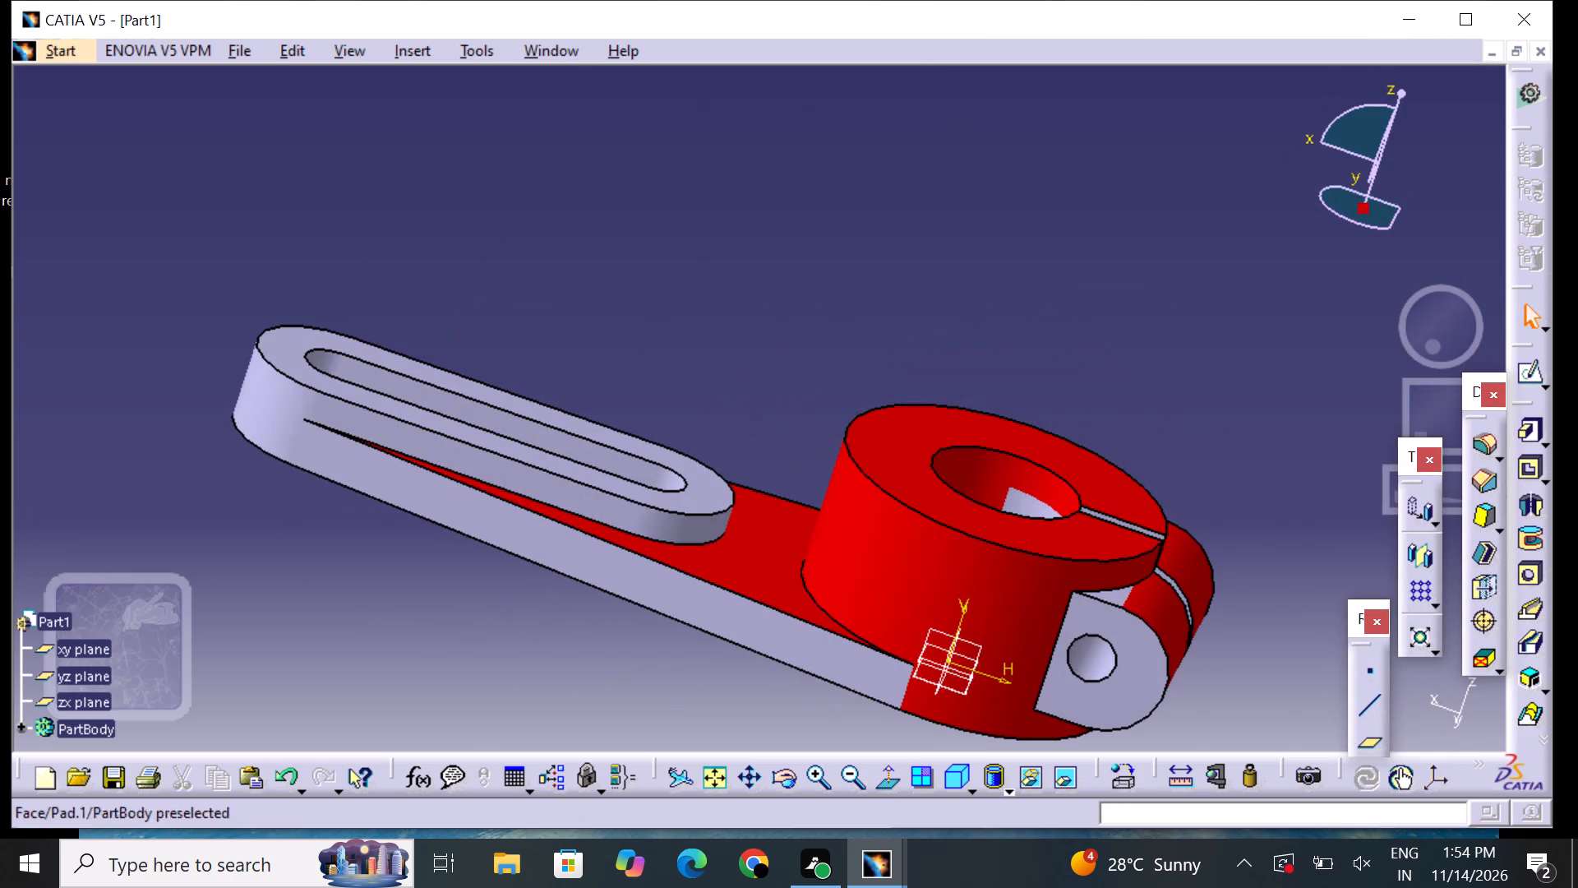
pyautogui.moveTo(851, 271); pyautogui.dragTo(784, 385, button='middle')
pyautogui.moveTo(849, 271); pyautogui.dragTo(781, 403, button='right')
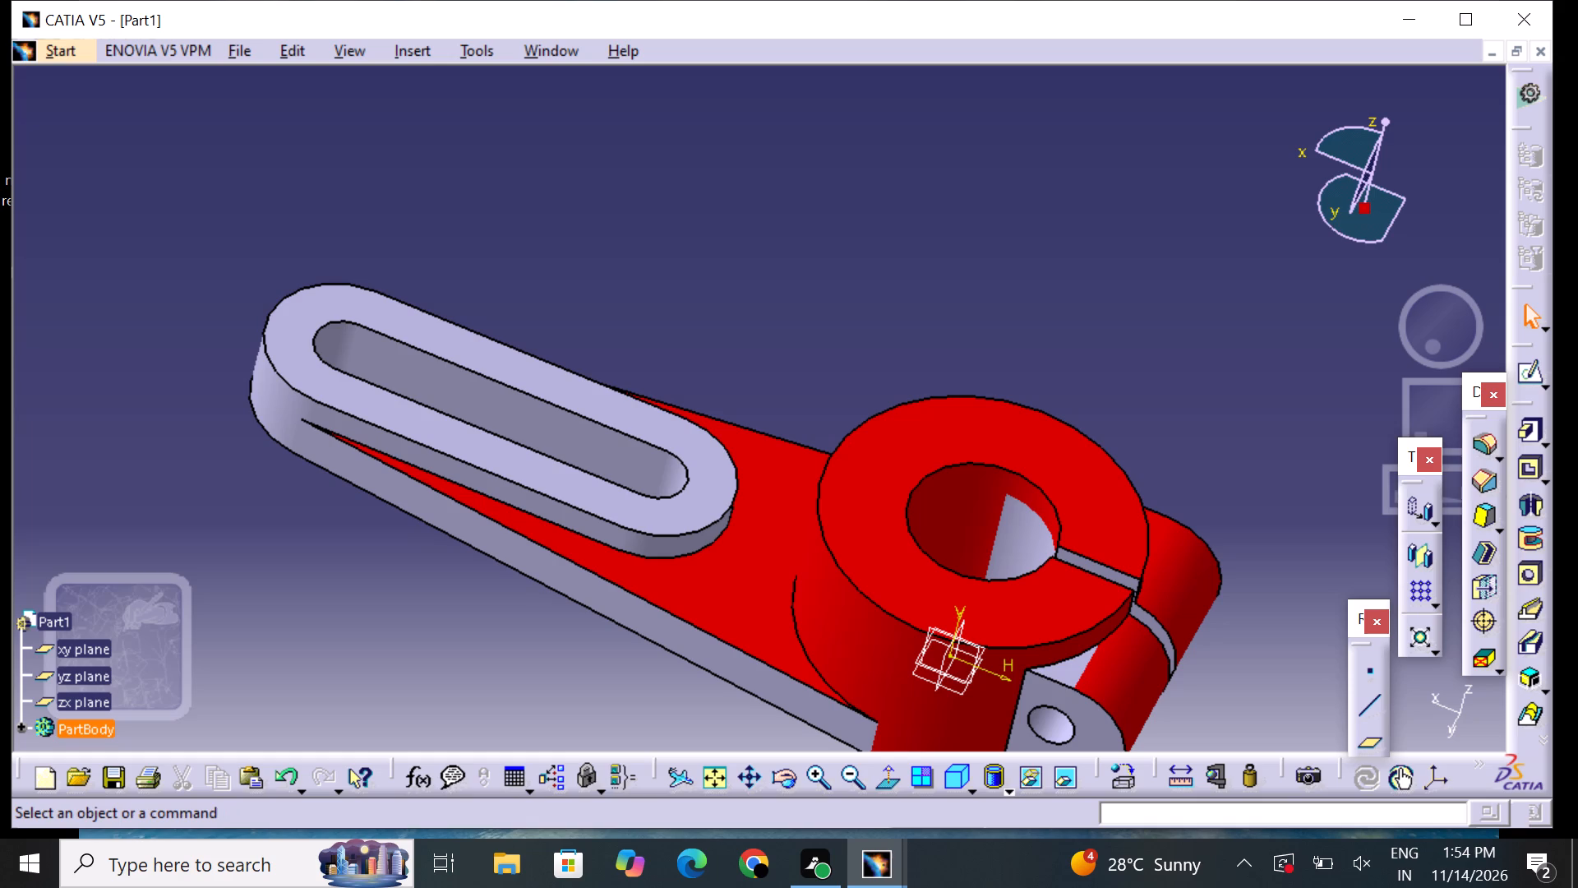
pyautogui.click(1065, 669)
pyautogui.rightClick(1067, 669)
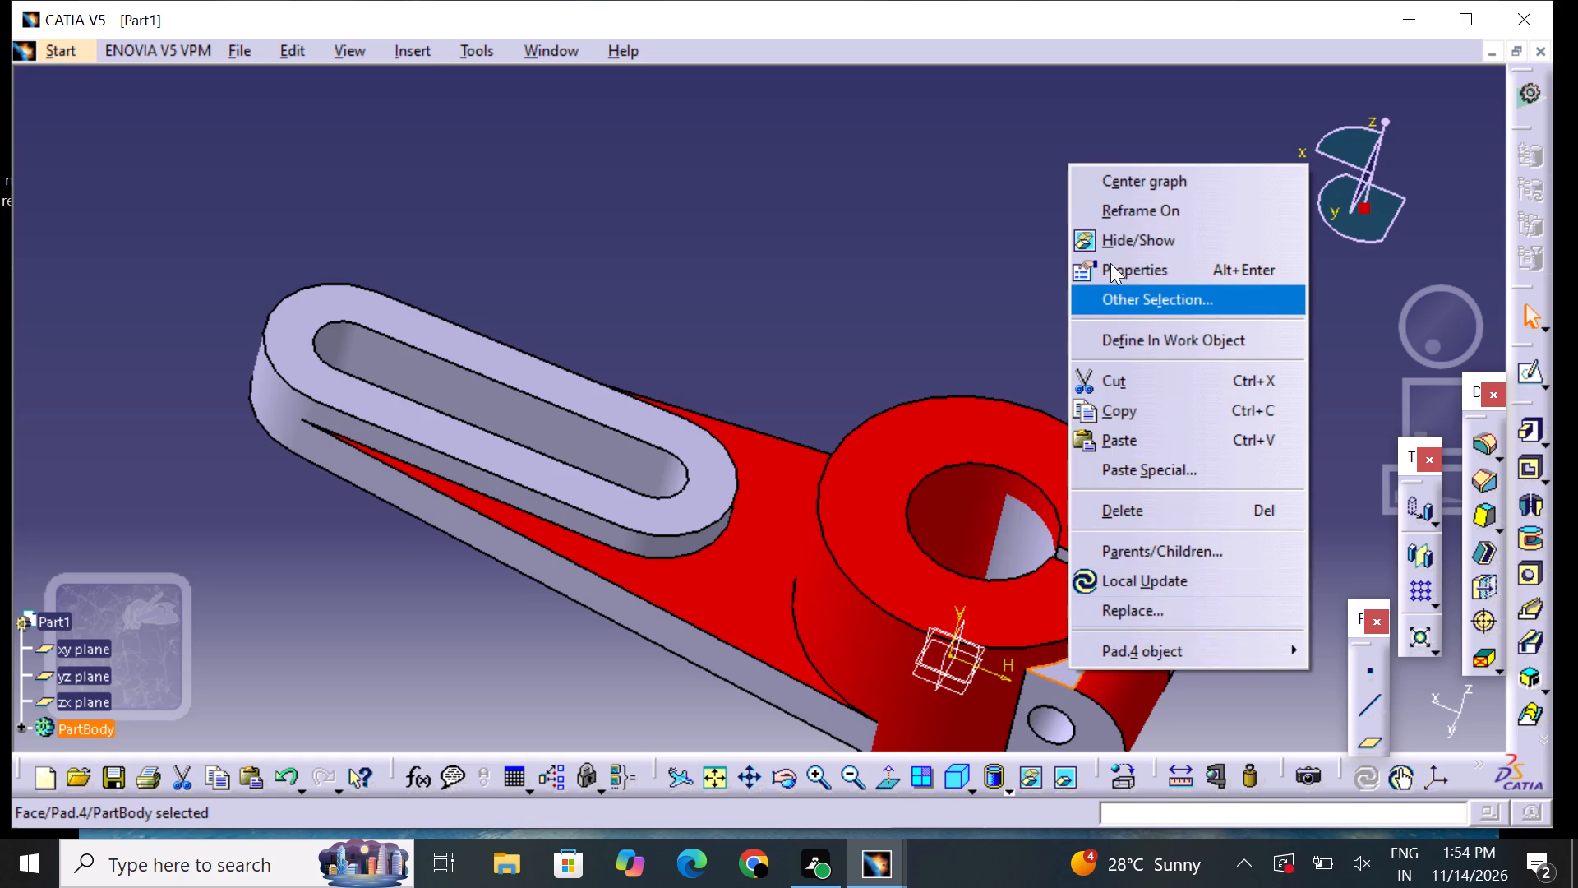
pyautogui.click(1110, 263)
pyautogui.moveTo(1024, 183); pyautogui.dragTo(1021, 229)
pyautogui.click(1040, 294)
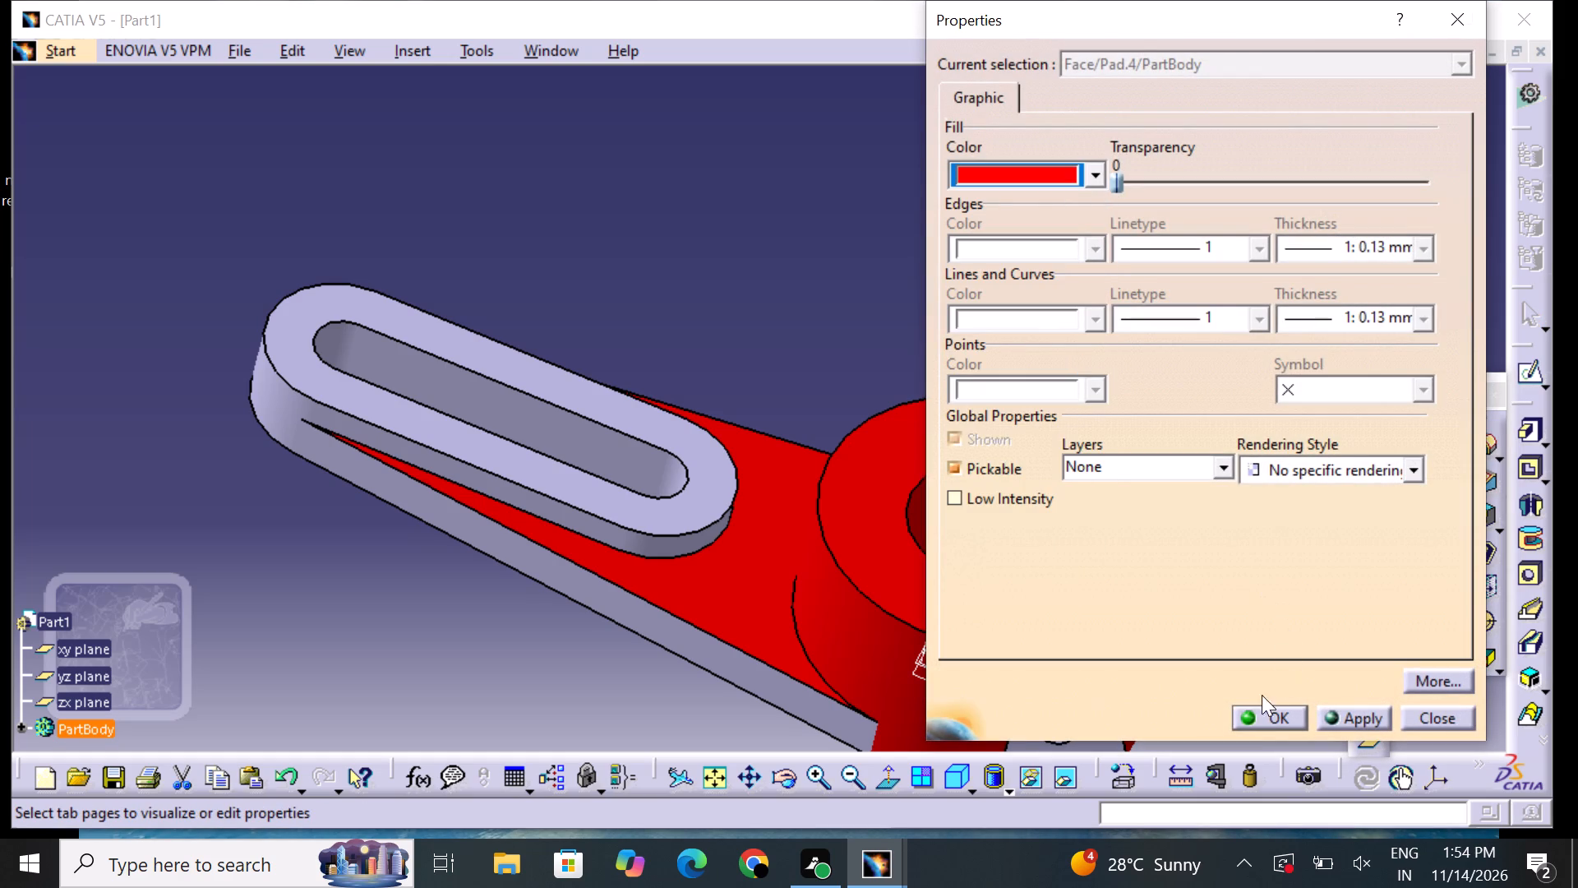
pyautogui.click(1273, 709)
pyautogui.click(1038, 402)
# Set the fill colour of the uncoloured bore patch on one side of the ring's slit to red.
pyautogui.moveTo(1036, 393); pyautogui.dragTo(867, 257, button='middle')
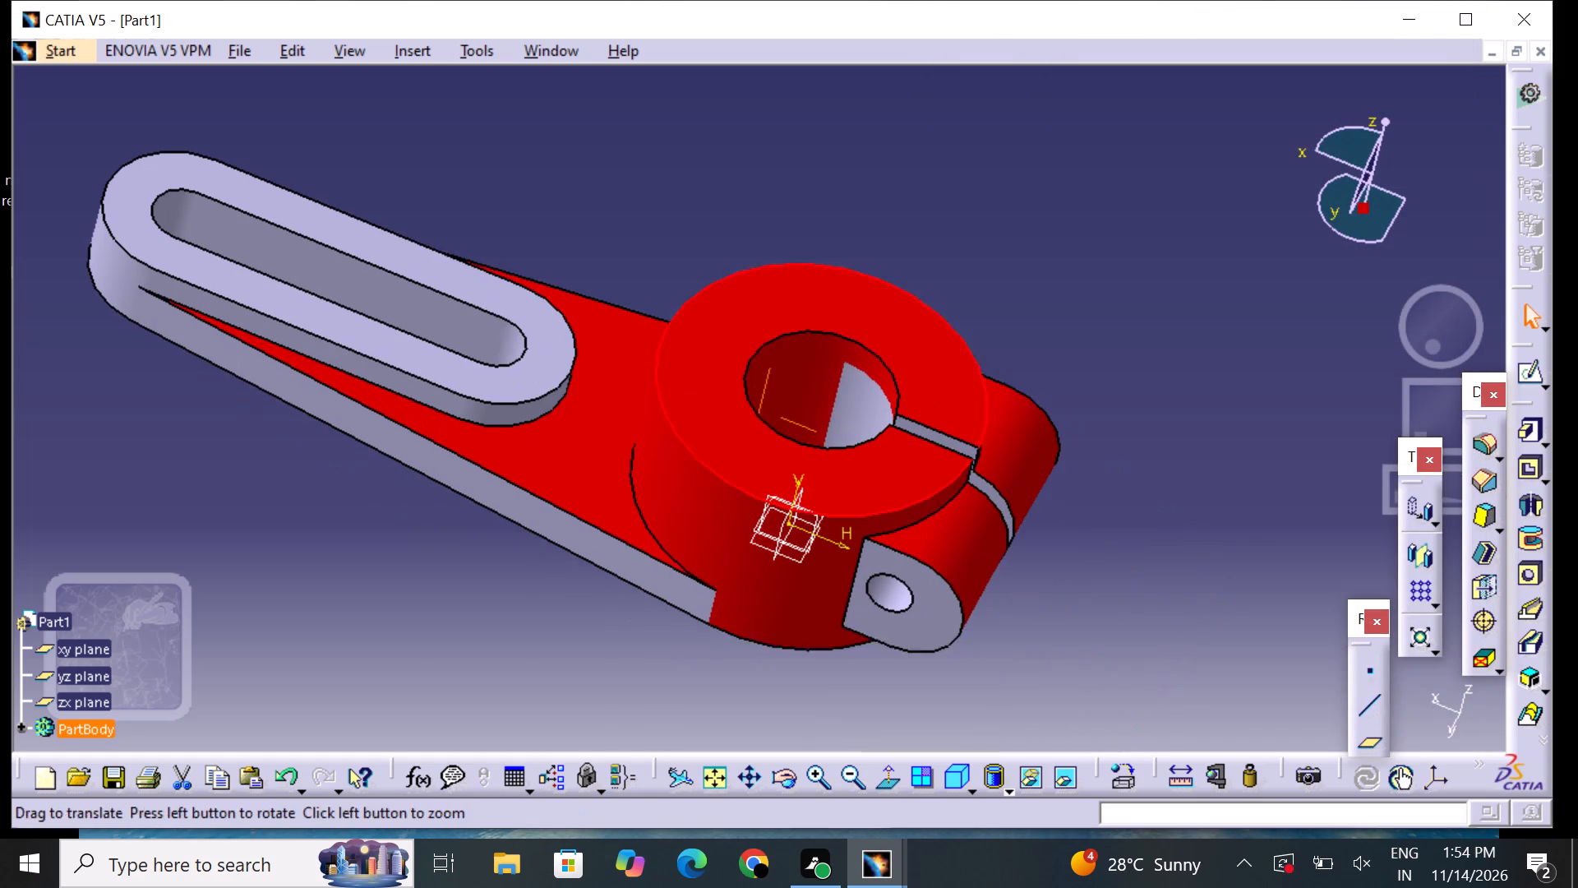
pyautogui.moveTo(867, 257); pyautogui.dragTo(843, 242, button='middle')
pyautogui.moveTo(624, 204); pyautogui.dragTo(698, 287, button='middle')
pyautogui.moveTo(623, 205); pyautogui.dragTo(704, 293, button='right')
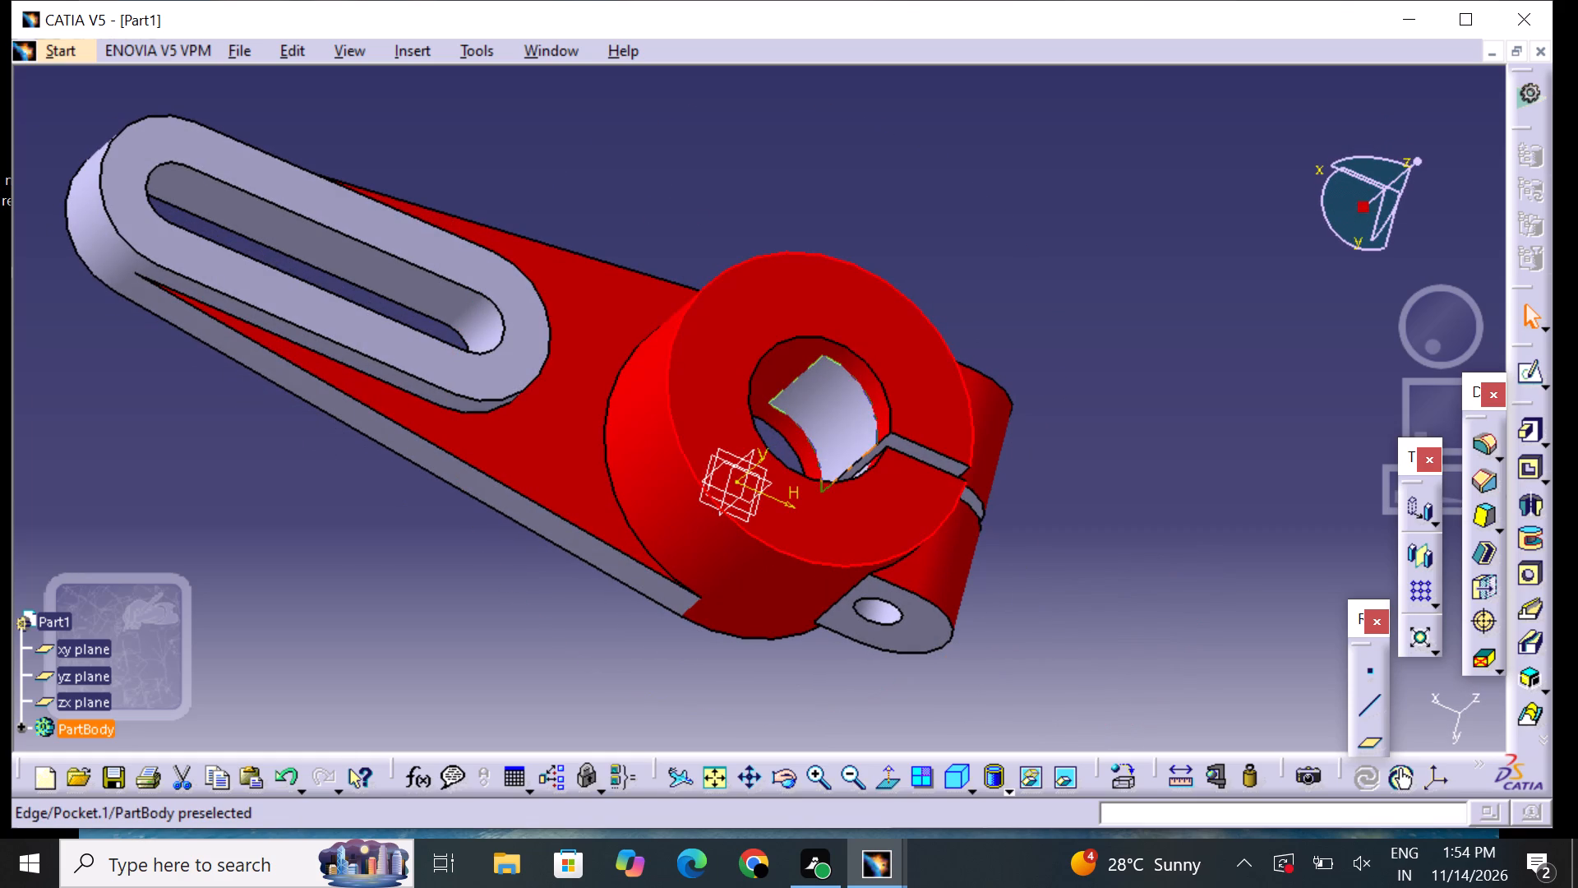
pyautogui.click(856, 423)
pyautogui.rightClick(858, 420)
pyautogui.click(936, 442)
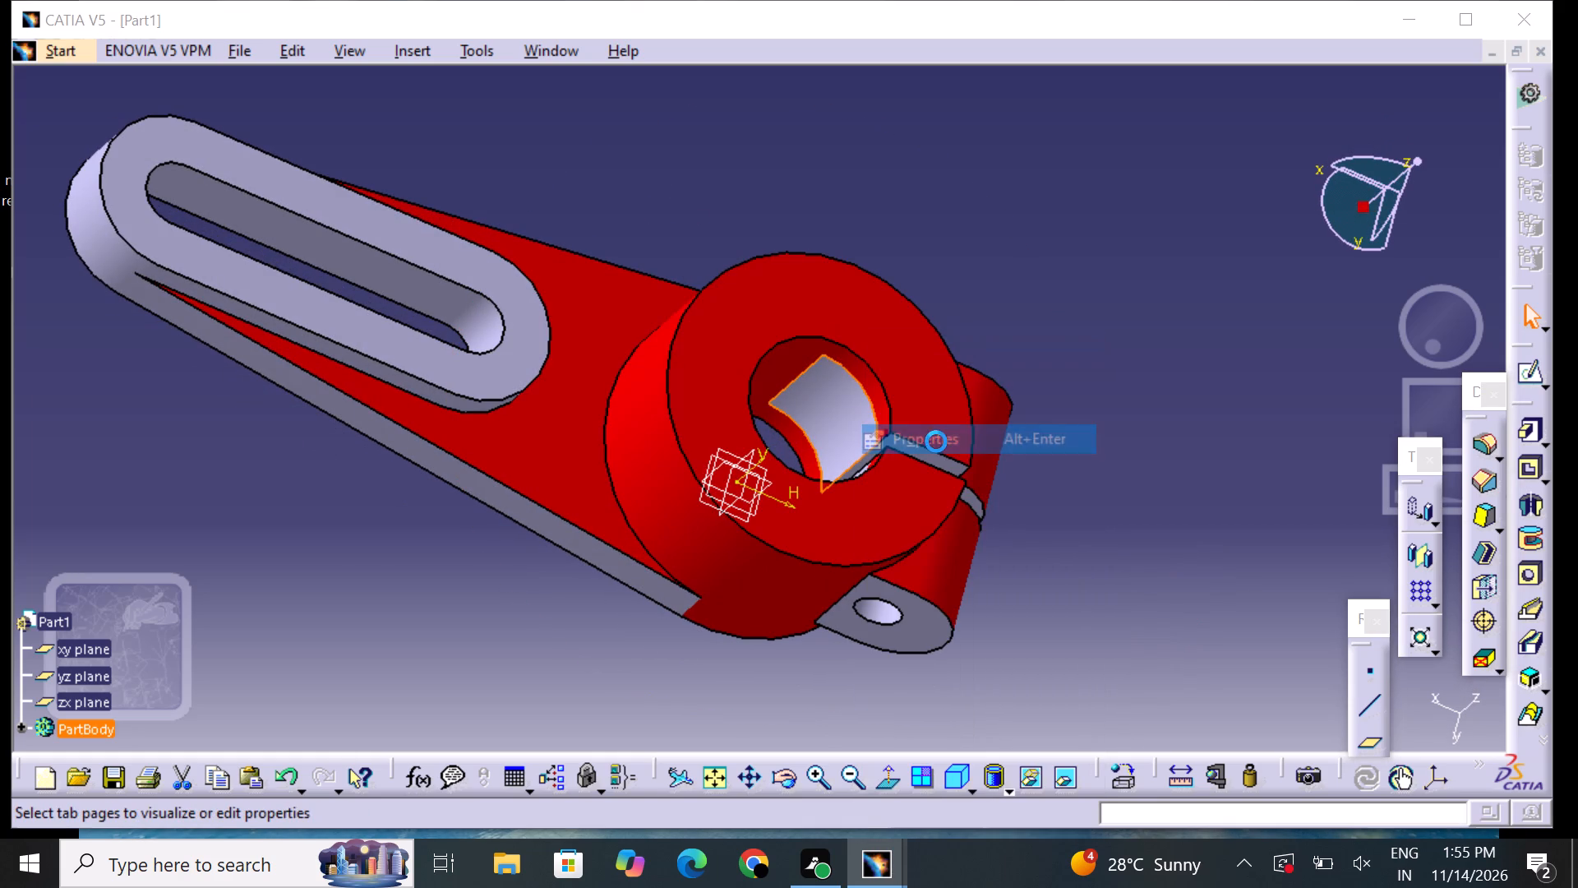
pyautogui.moveTo(1039, 171); pyautogui.dragTo(1045, 194)
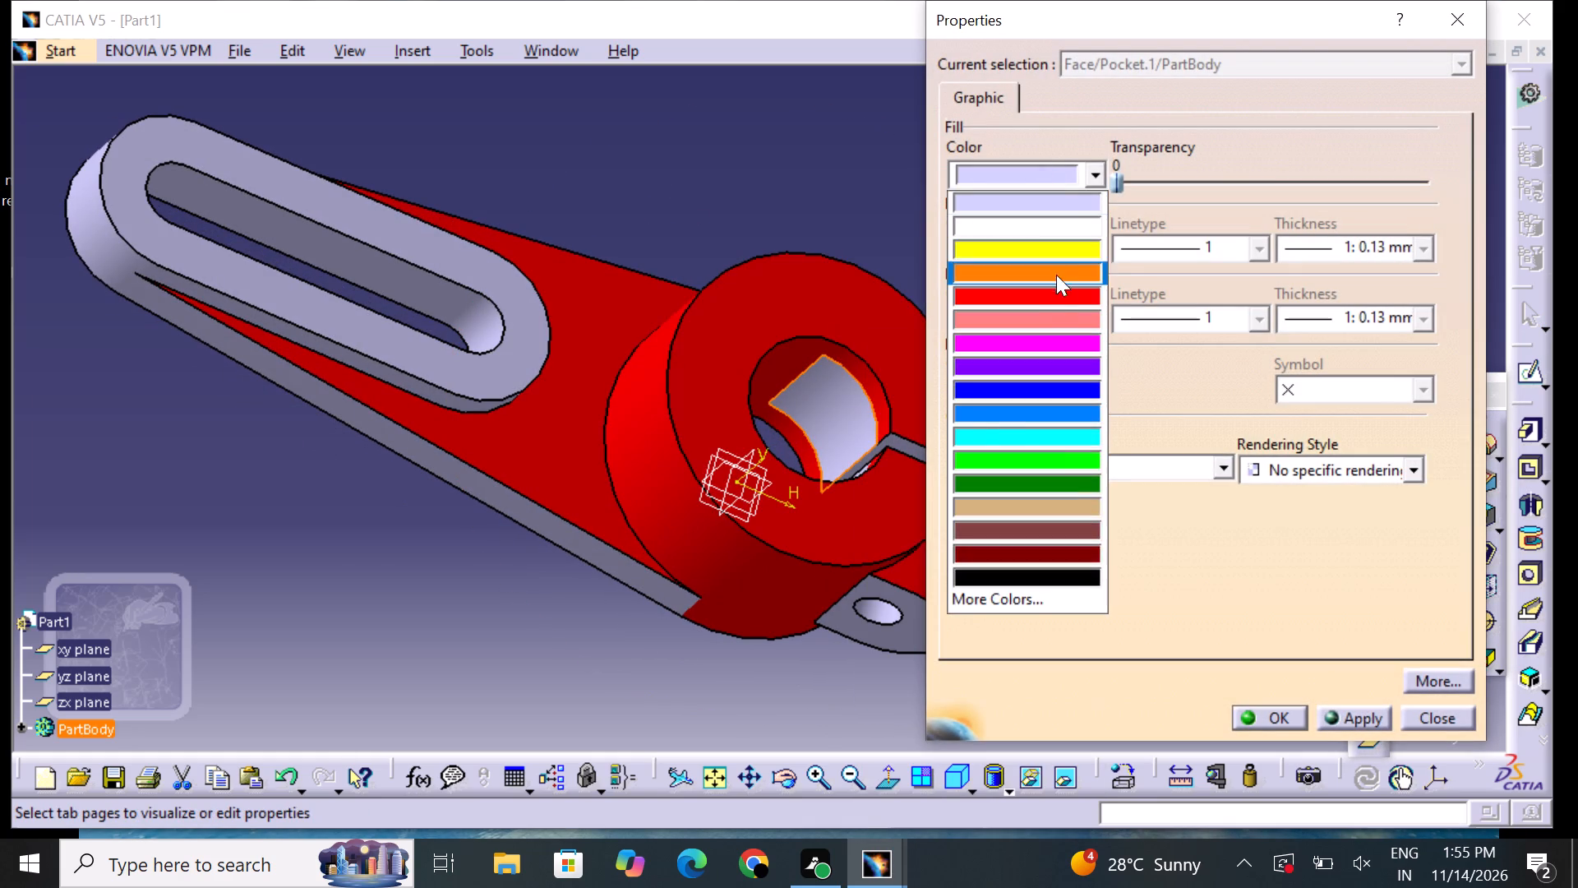
pyautogui.moveTo(1056, 289); pyautogui.dragTo(1059, 300)
pyautogui.click(1285, 715)
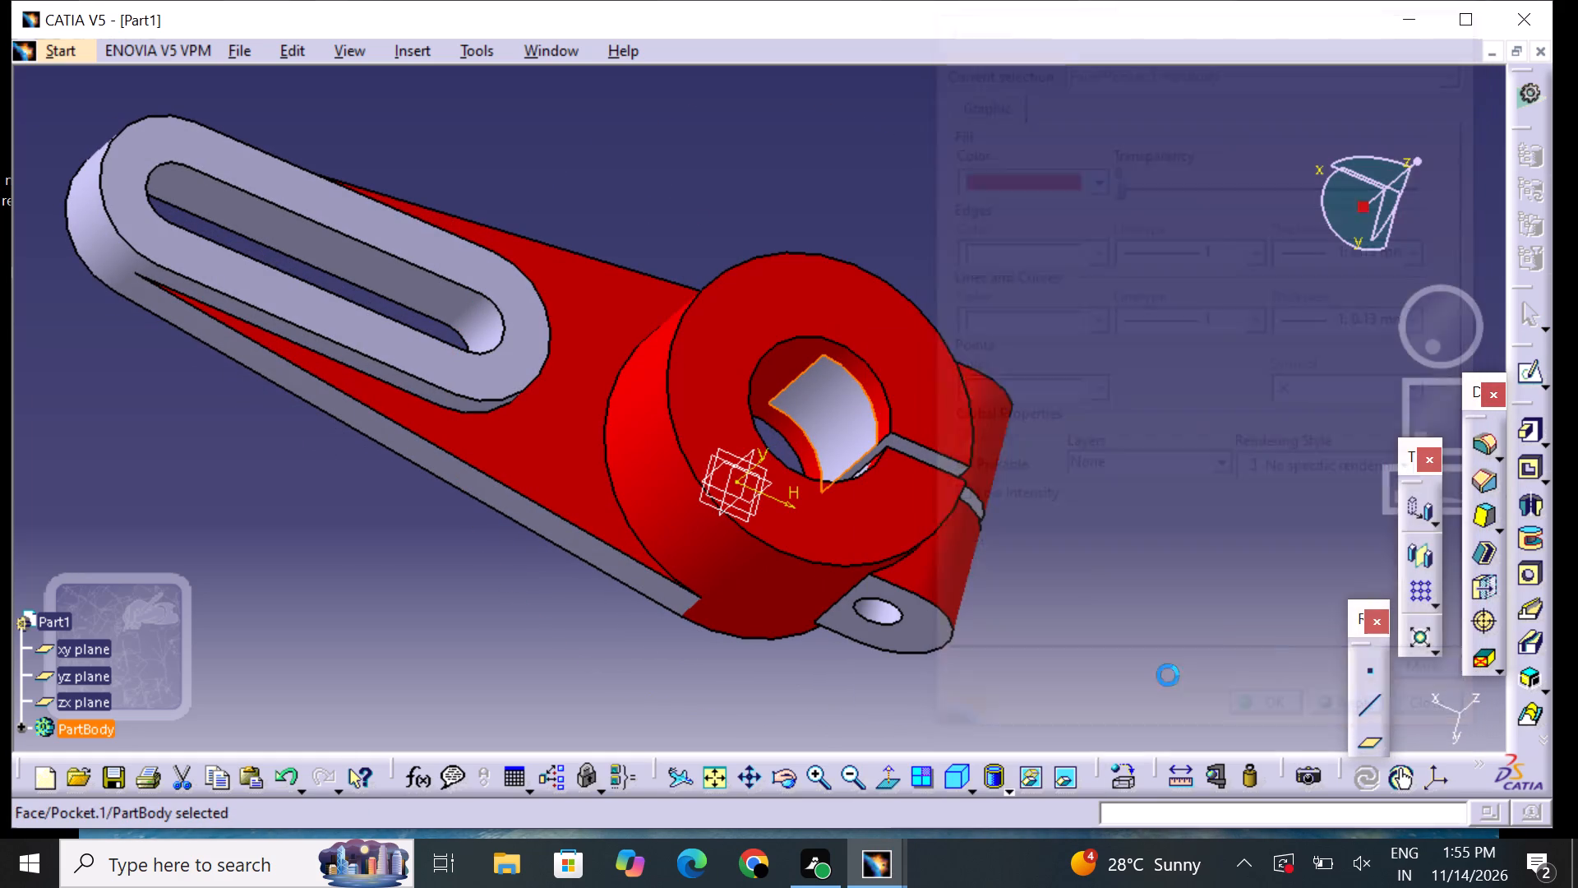
pyautogui.click(1165, 674)
# Set the fill colour of the remaining uncoloured bore patch on the other side of the slit to red.
pyautogui.moveTo(785, 210); pyautogui.dragTo(818, 493, button='middle')
pyautogui.moveTo(783, 213); pyautogui.dragTo(818, 493, button='right')
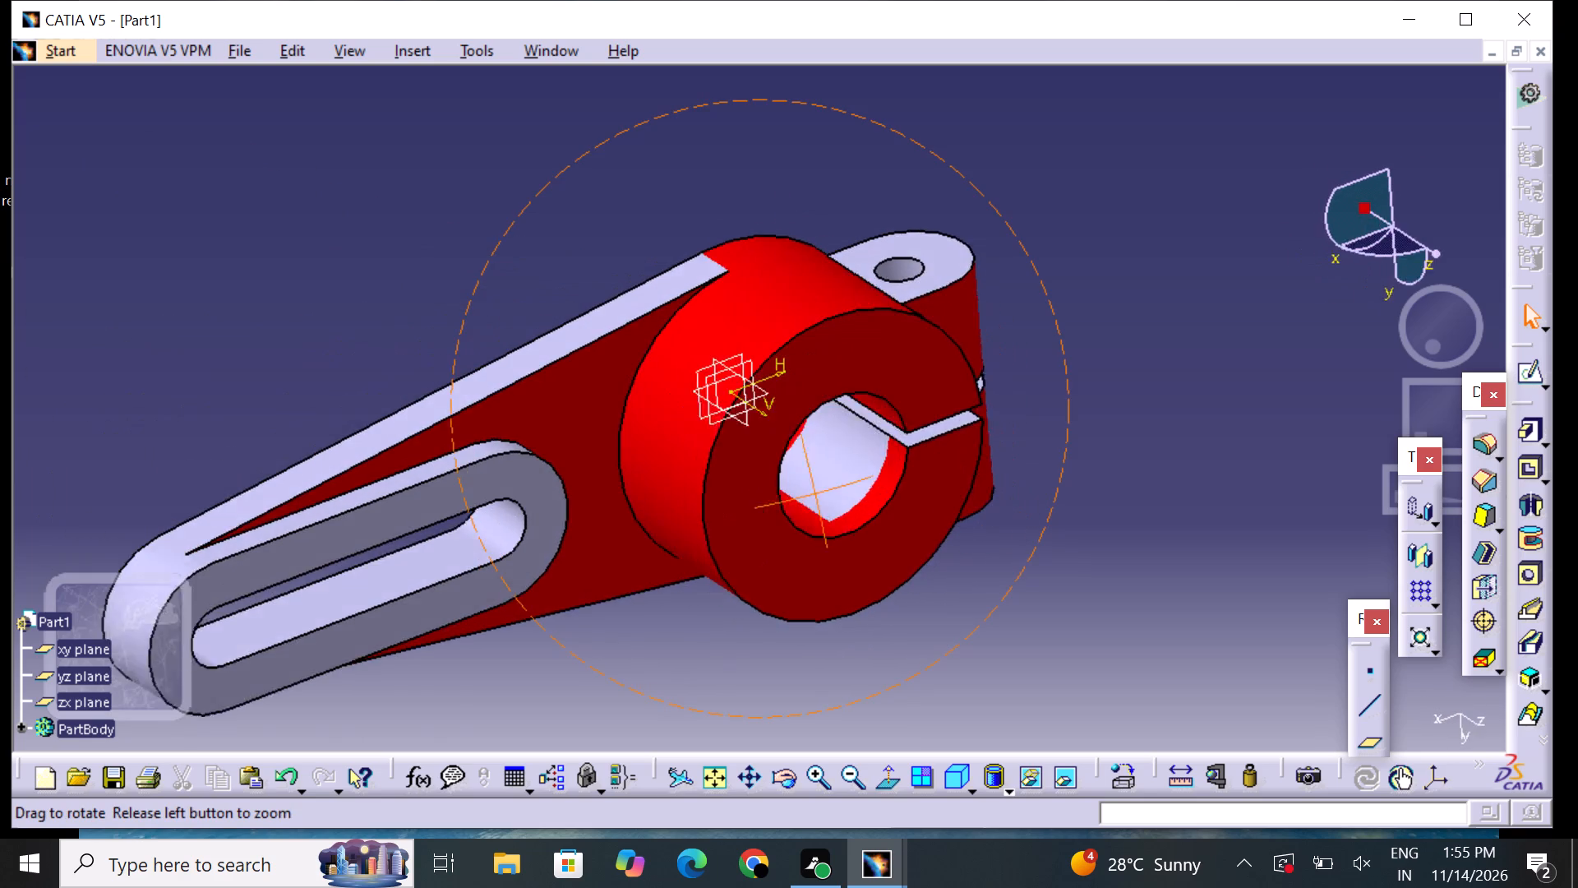
pyautogui.moveTo(818, 493); pyautogui.dragTo(839, 470, button='middle')
pyautogui.moveTo(818, 493); pyautogui.dragTo(839, 470, button='right')
pyautogui.click(859, 465)
pyautogui.rightClick(861, 464)
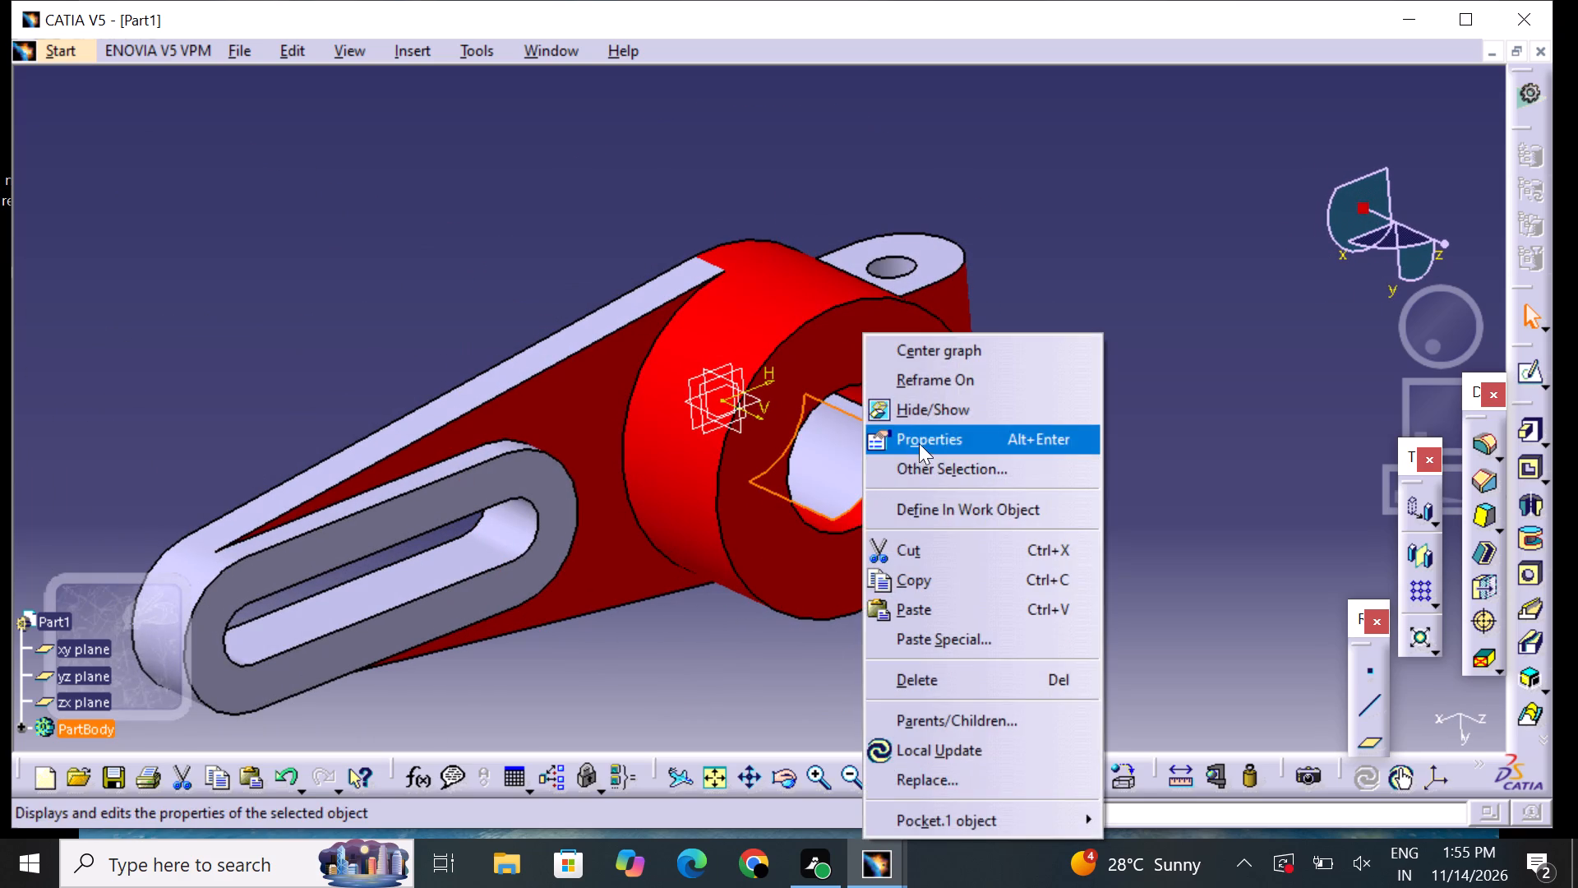
pyautogui.click(919, 443)
pyautogui.click(991, 173)
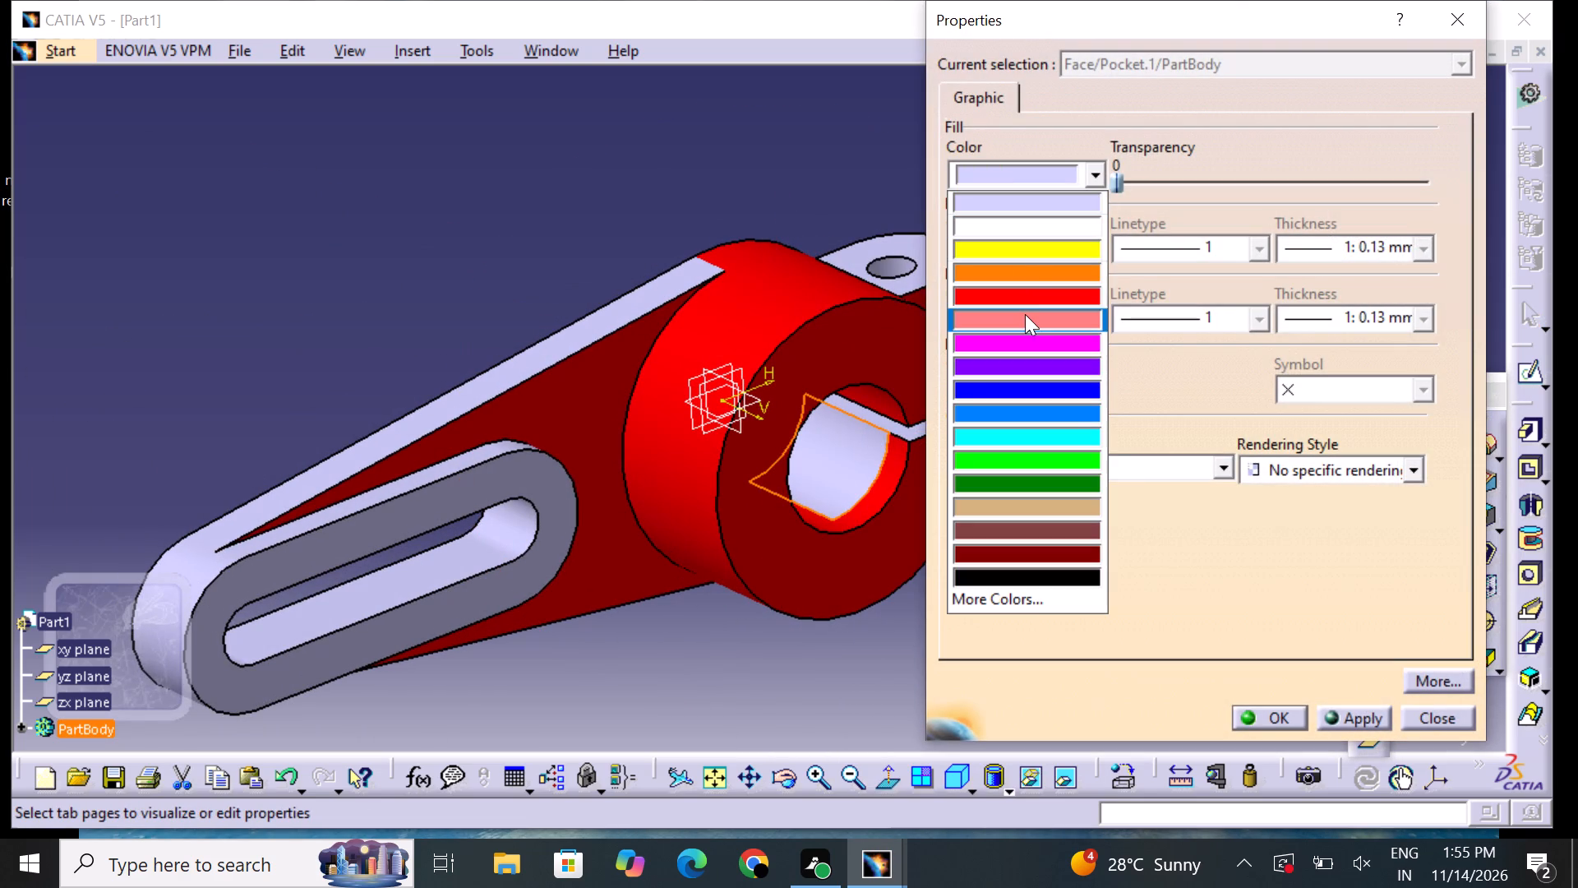
pyautogui.click(1031, 290)
pyautogui.click(1271, 722)
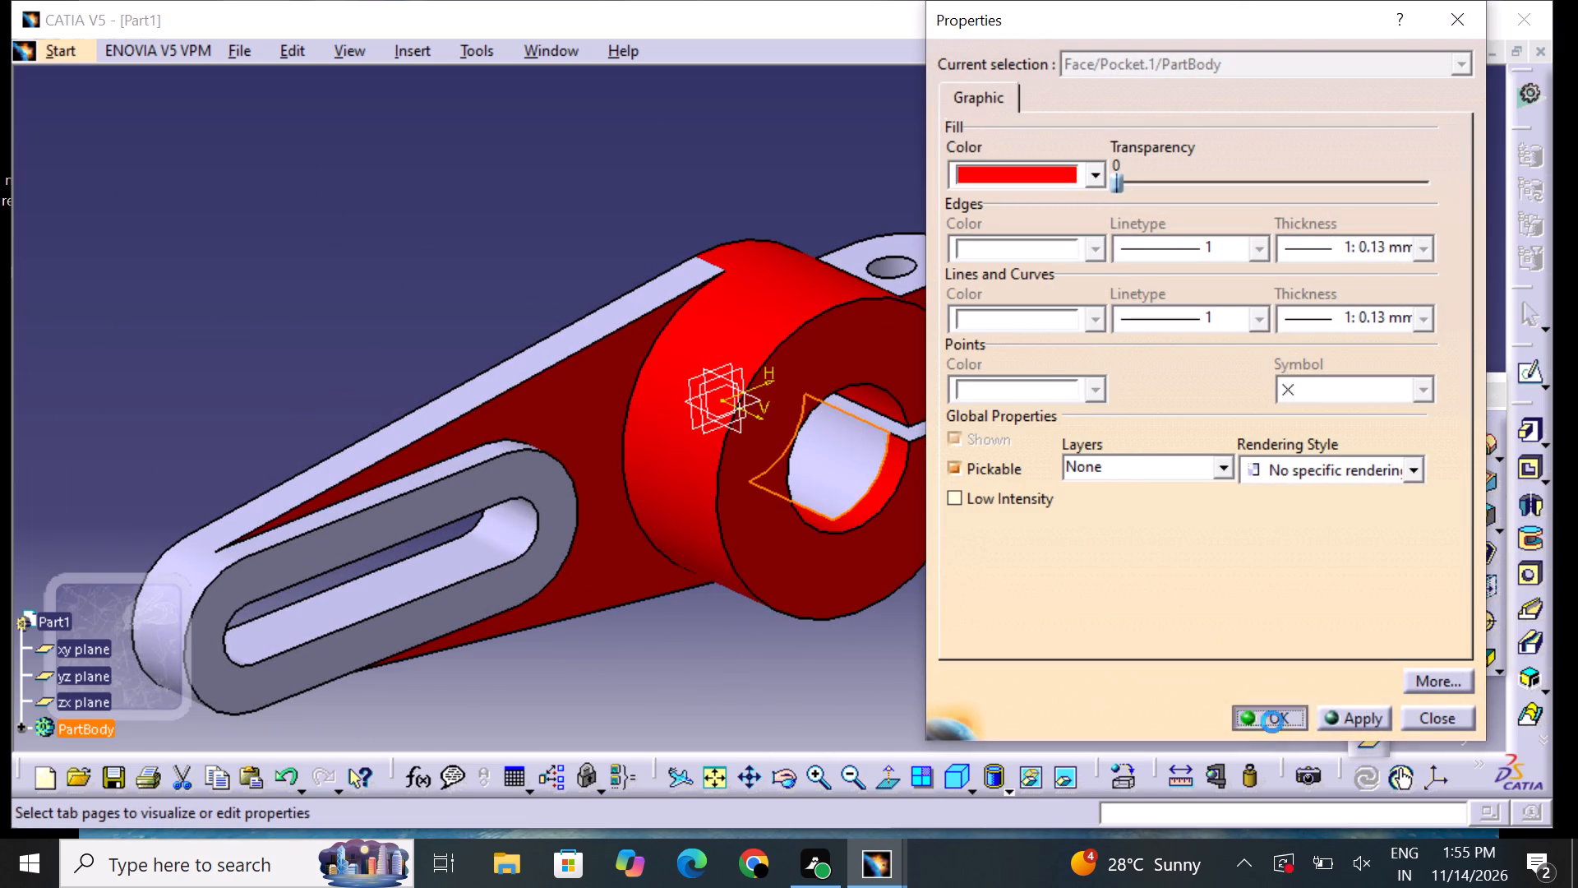
pyautogui.click(980, 688)
# Set the fill colour of the slit wall on the lug across from the hole sketch to red.
pyautogui.moveTo(955, 655); pyautogui.dragTo(859, 581, button='middle')
pyautogui.moveTo(944, 650); pyautogui.dragTo(859, 581, button='right')
pyautogui.moveTo(736, 162); pyautogui.dragTo(736, 289, button='middle')
pyautogui.moveTo(736, 168); pyautogui.dragTo(736, 317, button='right')
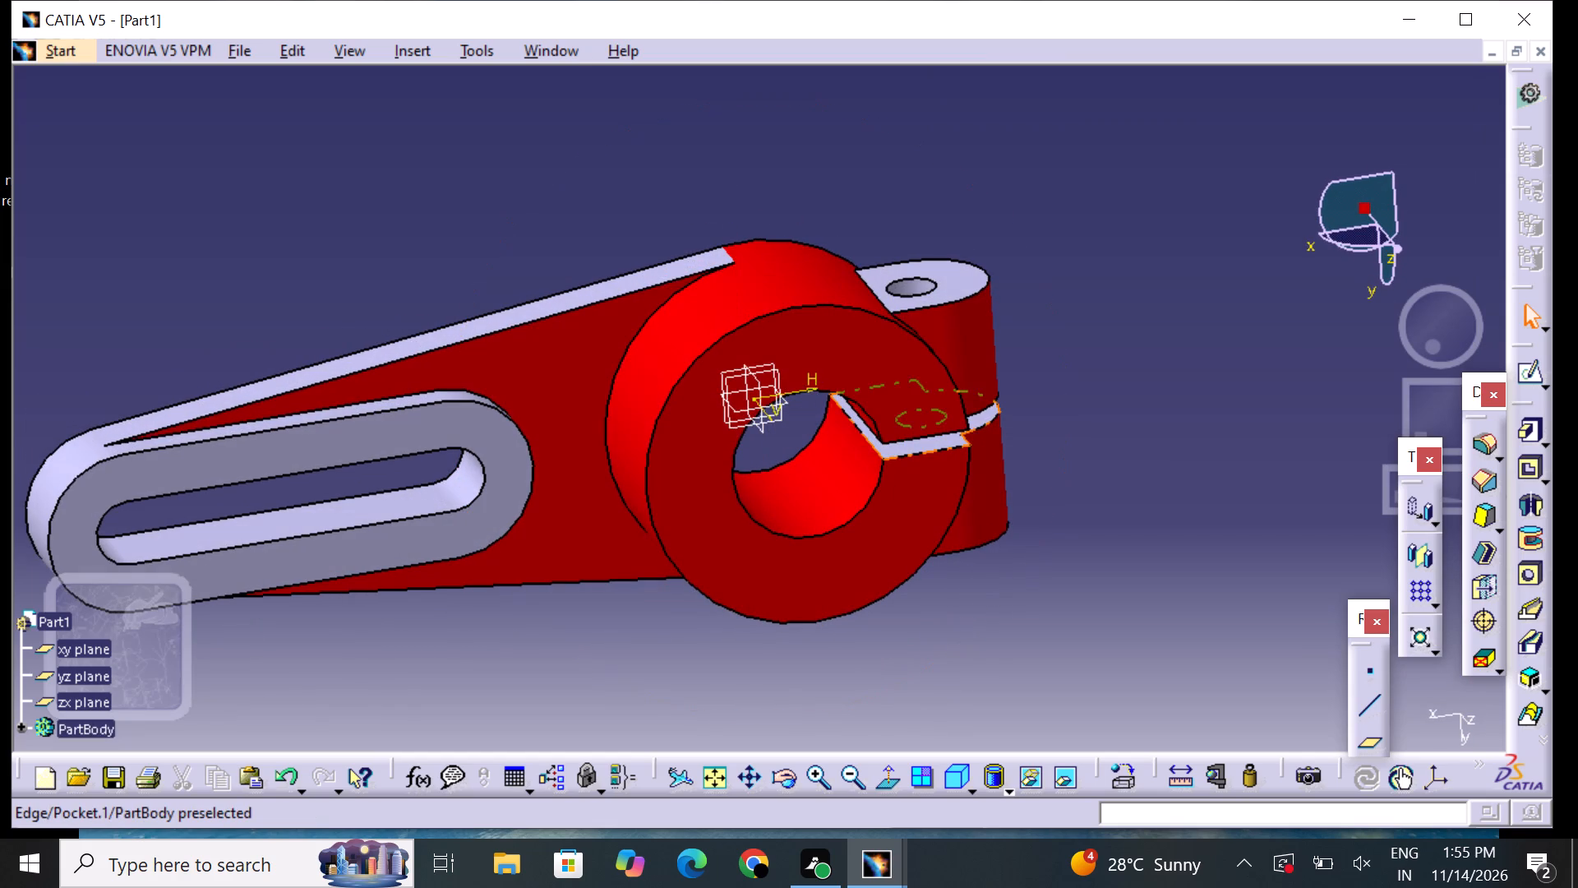
pyautogui.click(930, 444)
pyautogui.rightClick(930, 443)
pyautogui.click(969, 432)
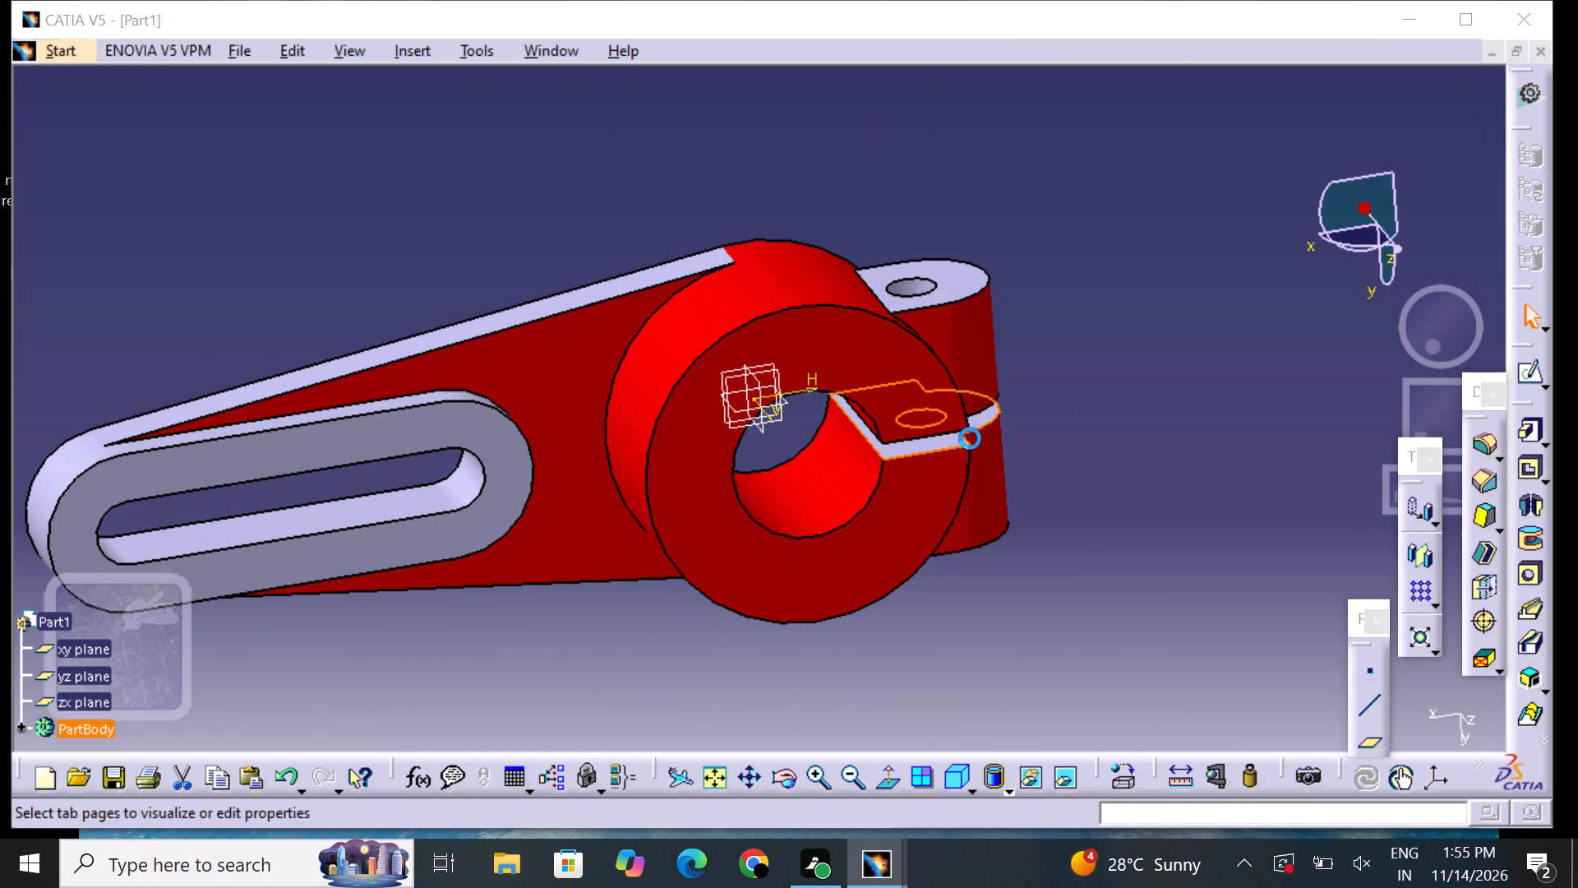
pyautogui.click(1000, 173)
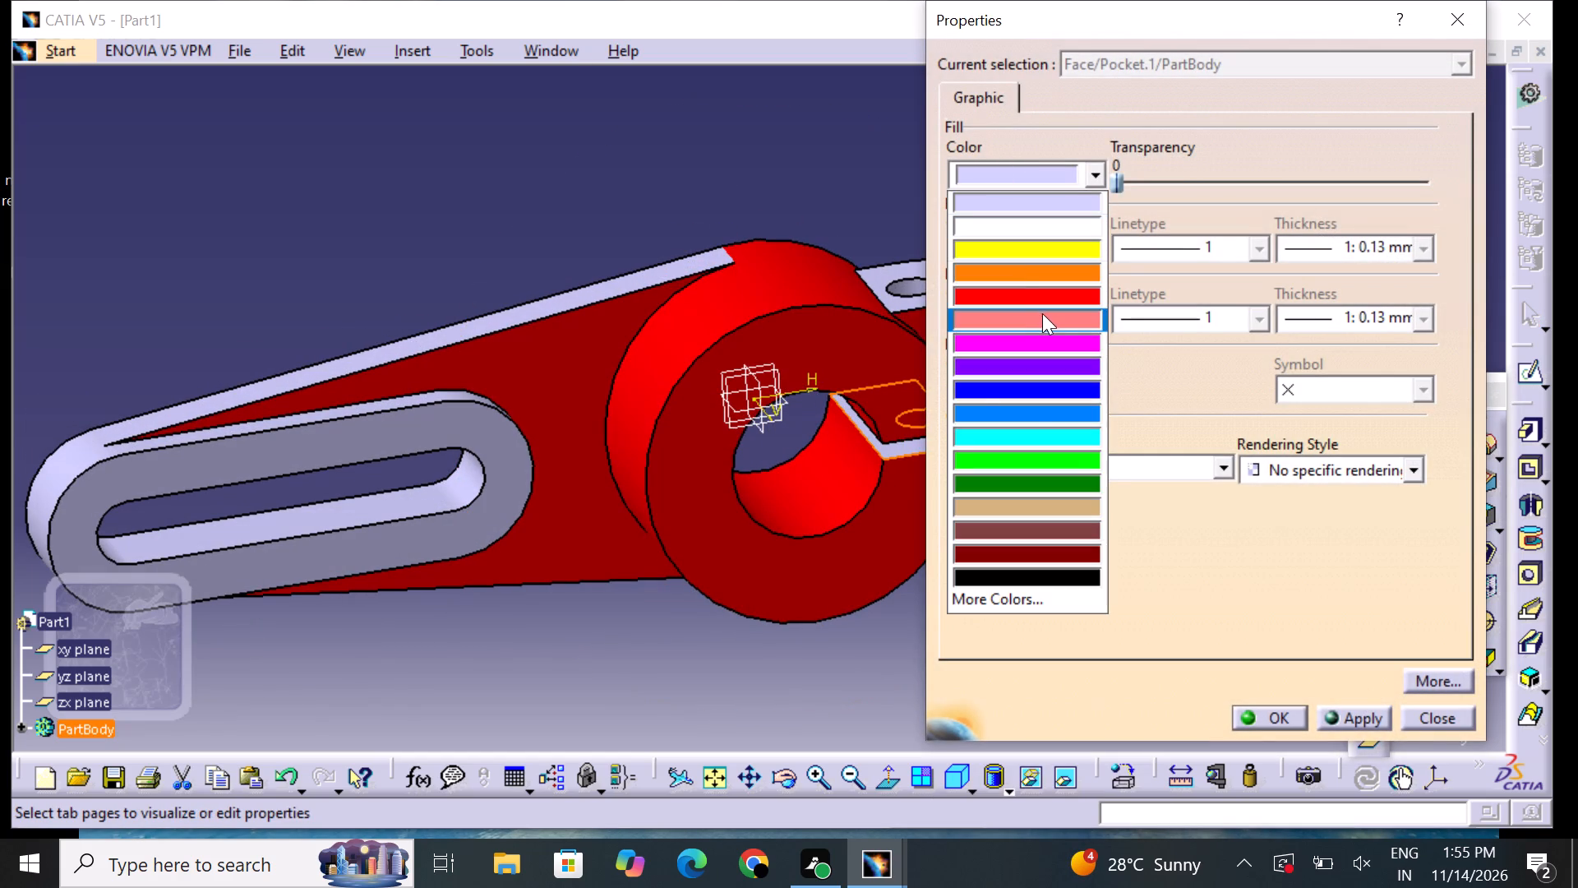
pyautogui.click(1042, 300)
pyautogui.click(1272, 705)
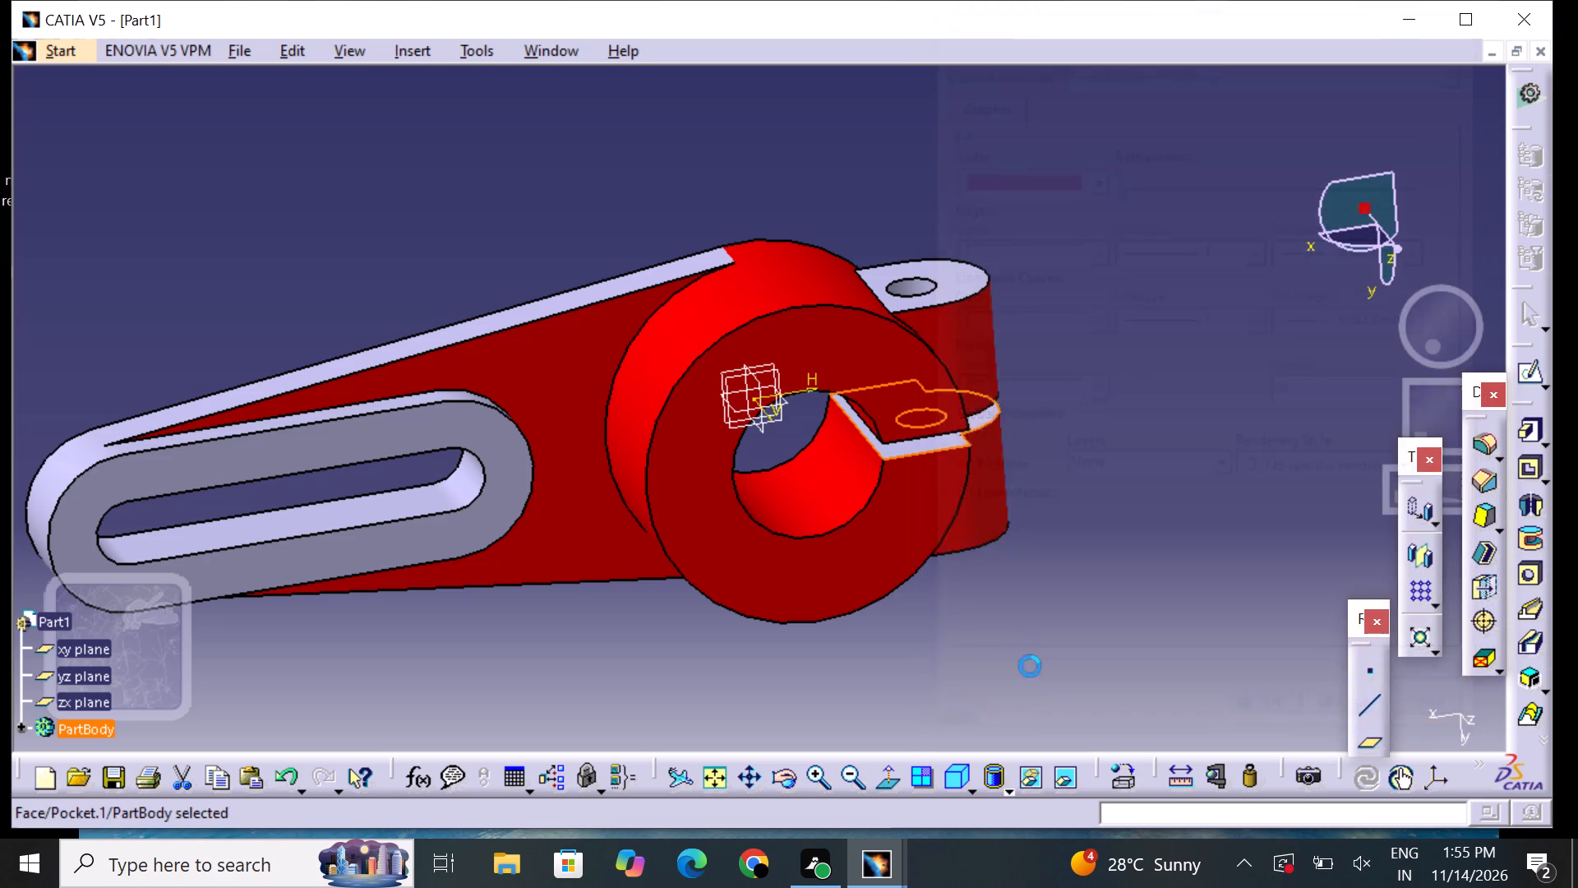
pyautogui.moveTo(1004, 672); pyautogui.dragTo(992, 672)
# Set the fill colour of the opposite slit wall, on the lug beside the hole sketch, to red.
pyautogui.moveTo(762, 685); pyautogui.dragTo(612, 223, button='middle')
pyautogui.moveTo(751, 670); pyautogui.dragTo(612, 223, button='right')
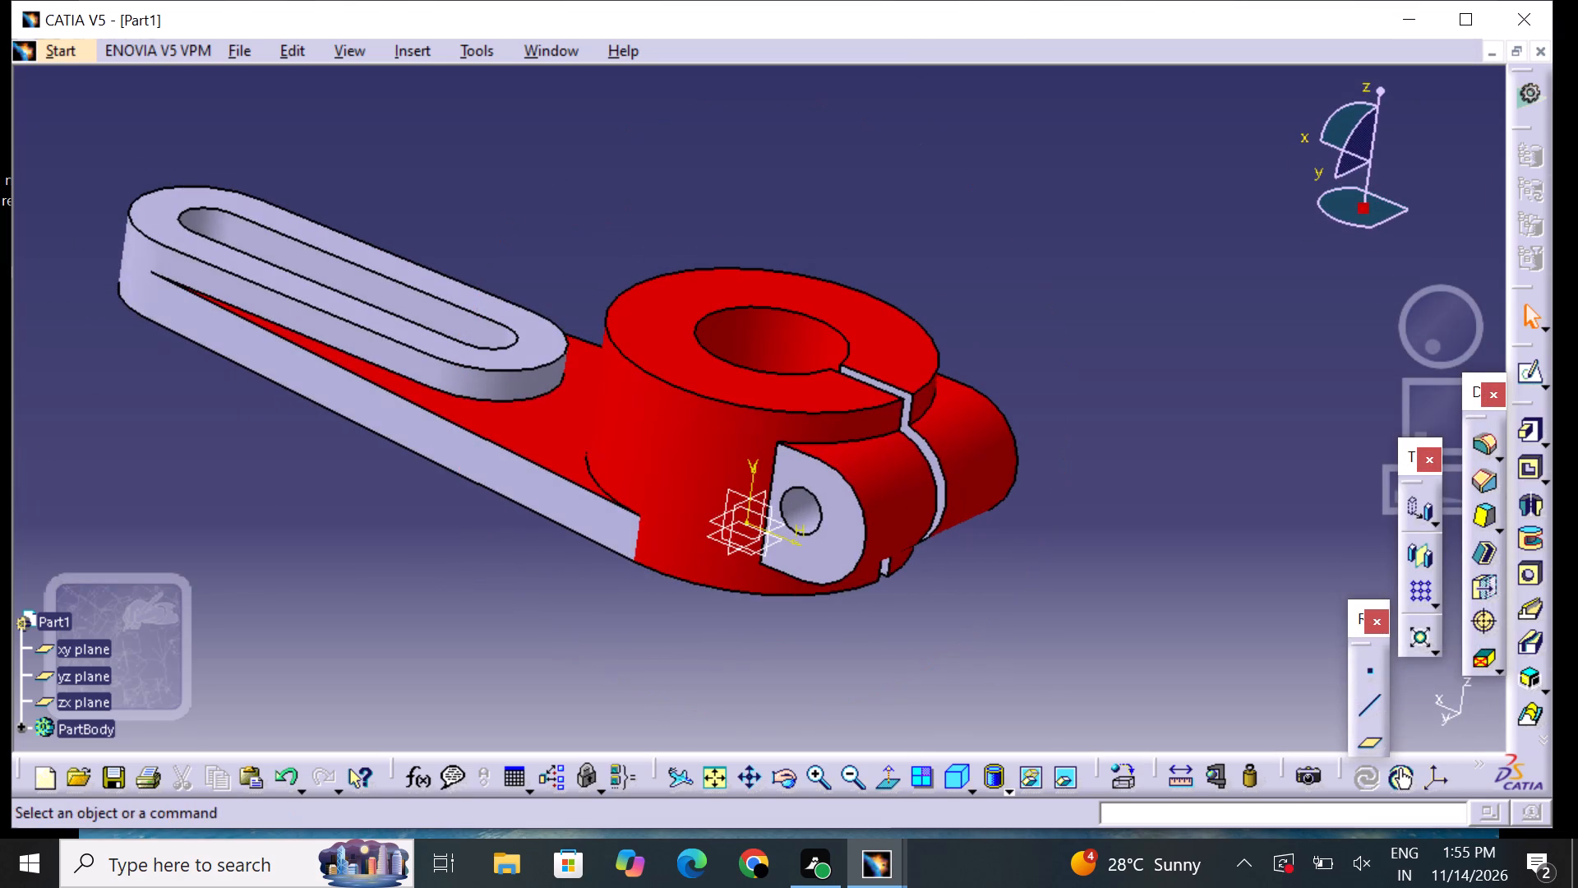
pyautogui.moveTo(641, 219); pyautogui.dragTo(763, 189, button='middle')
pyautogui.moveTo(648, 211); pyautogui.dragTo(767, 200, button='right')
pyautogui.moveTo(1025, 333); pyautogui.dragTo(758, 622, button='middle')
pyautogui.moveTo(1028, 342); pyautogui.dragTo(758, 624, button='right')
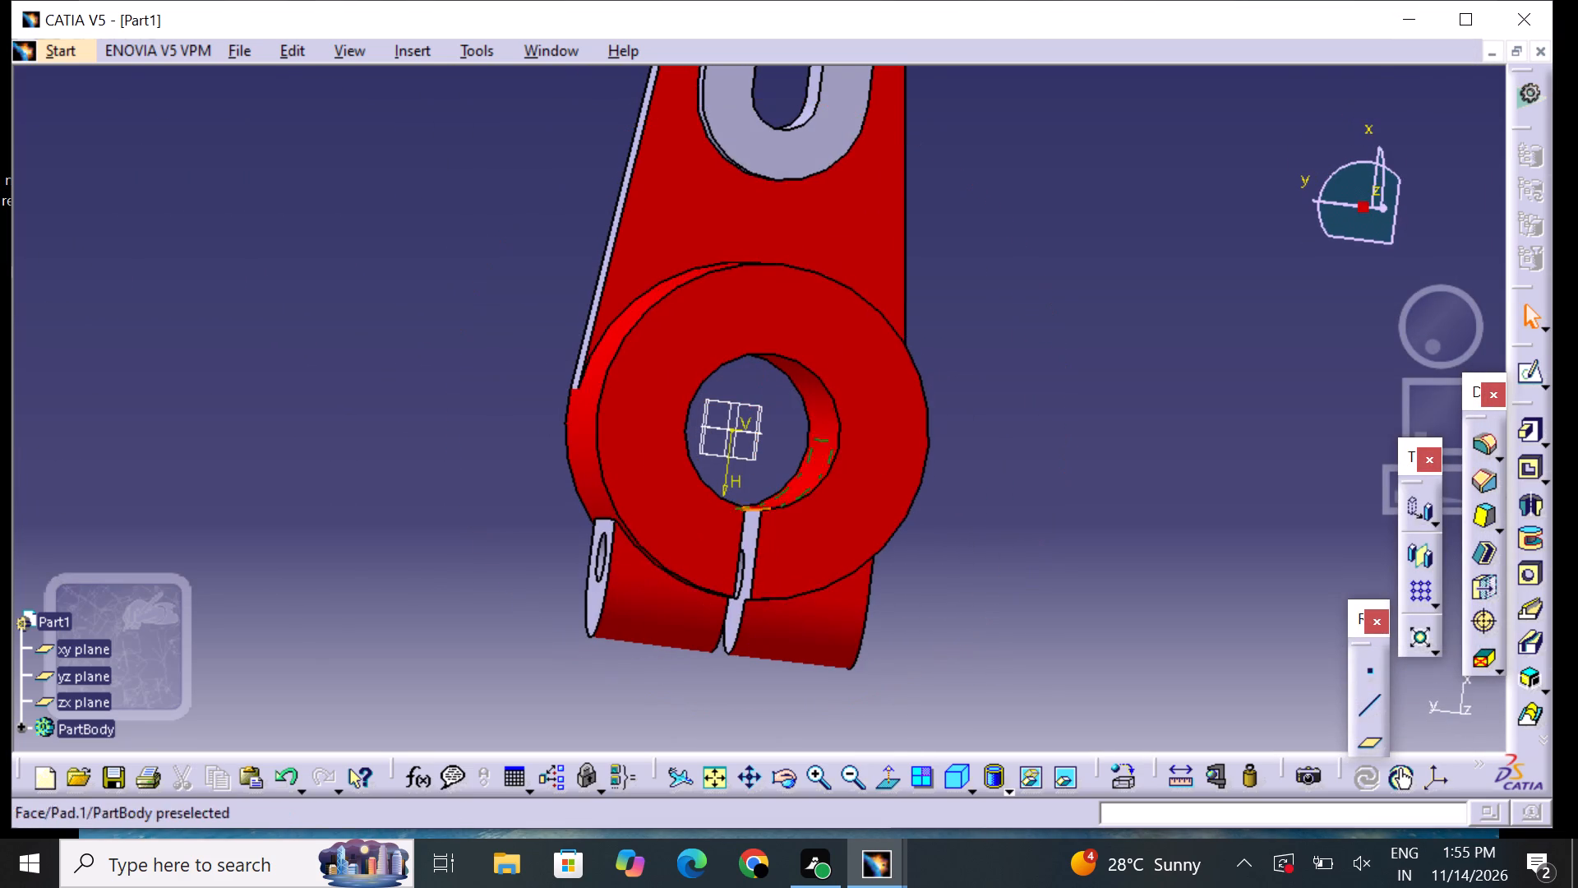
pyautogui.moveTo(794, 225); pyautogui.dragTo(1032, 403, button='middle')
pyautogui.moveTo(798, 225); pyautogui.dragTo(1022, 411, button='right')
pyautogui.scroll(1, 1032, 403)
pyautogui.moveTo(879, 644); pyautogui.dragTo(706, 531, button='middle')
pyautogui.moveTo(871, 644); pyautogui.dragTo(706, 531, button='right')
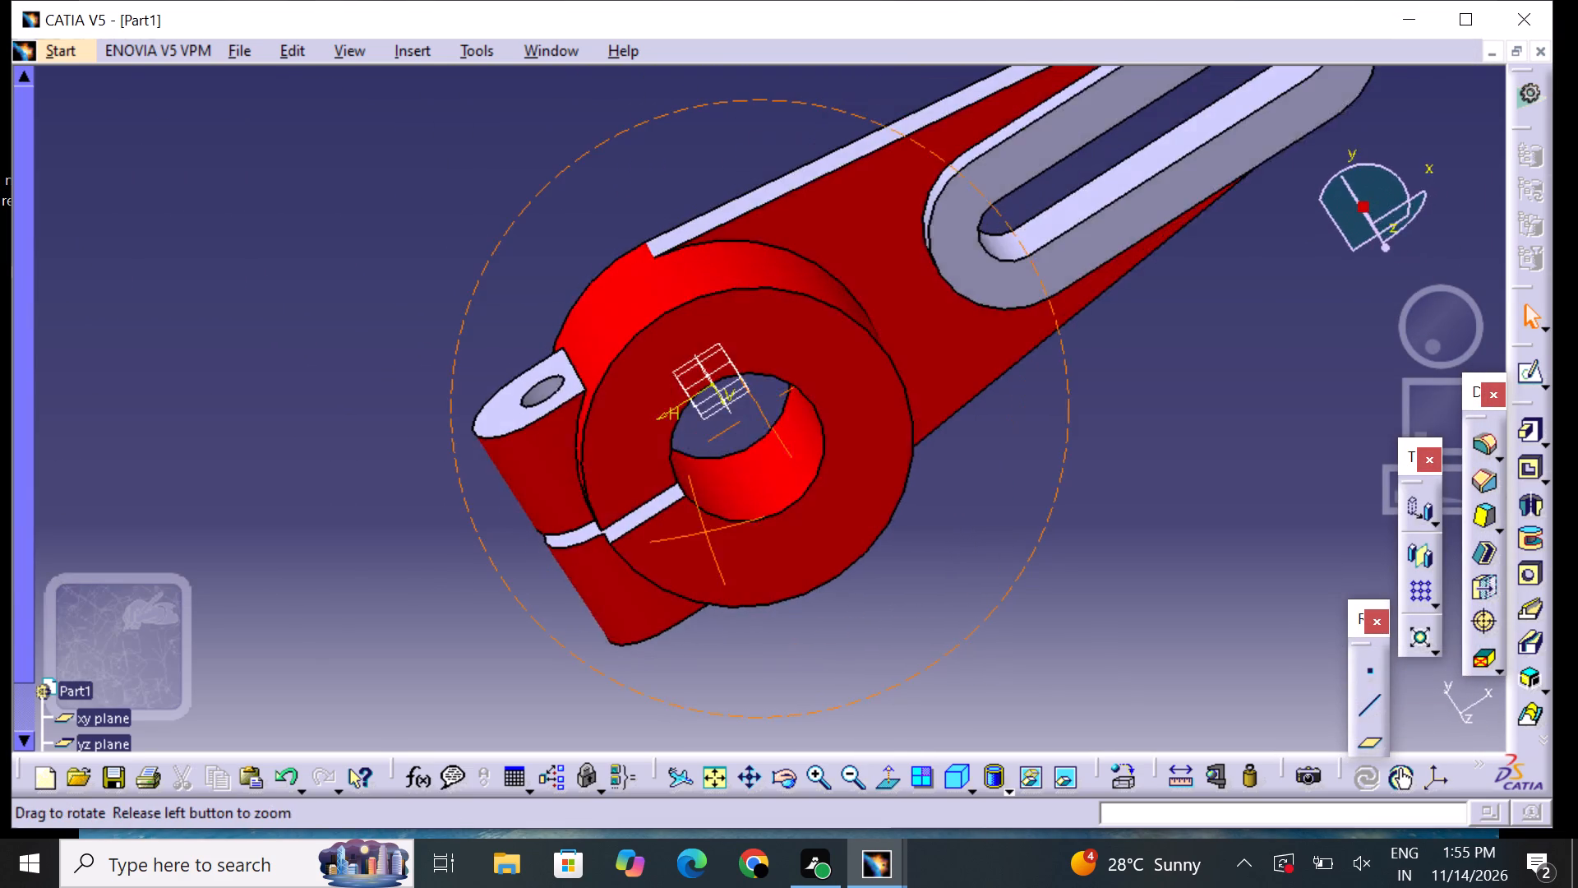
pyautogui.moveTo(706, 531); pyautogui.dragTo(686, 474, button='middle')
pyautogui.moveTo(706, 531); pyautogui.dragTo(680, 451, button='right')
pyautogui.click(624, 497)
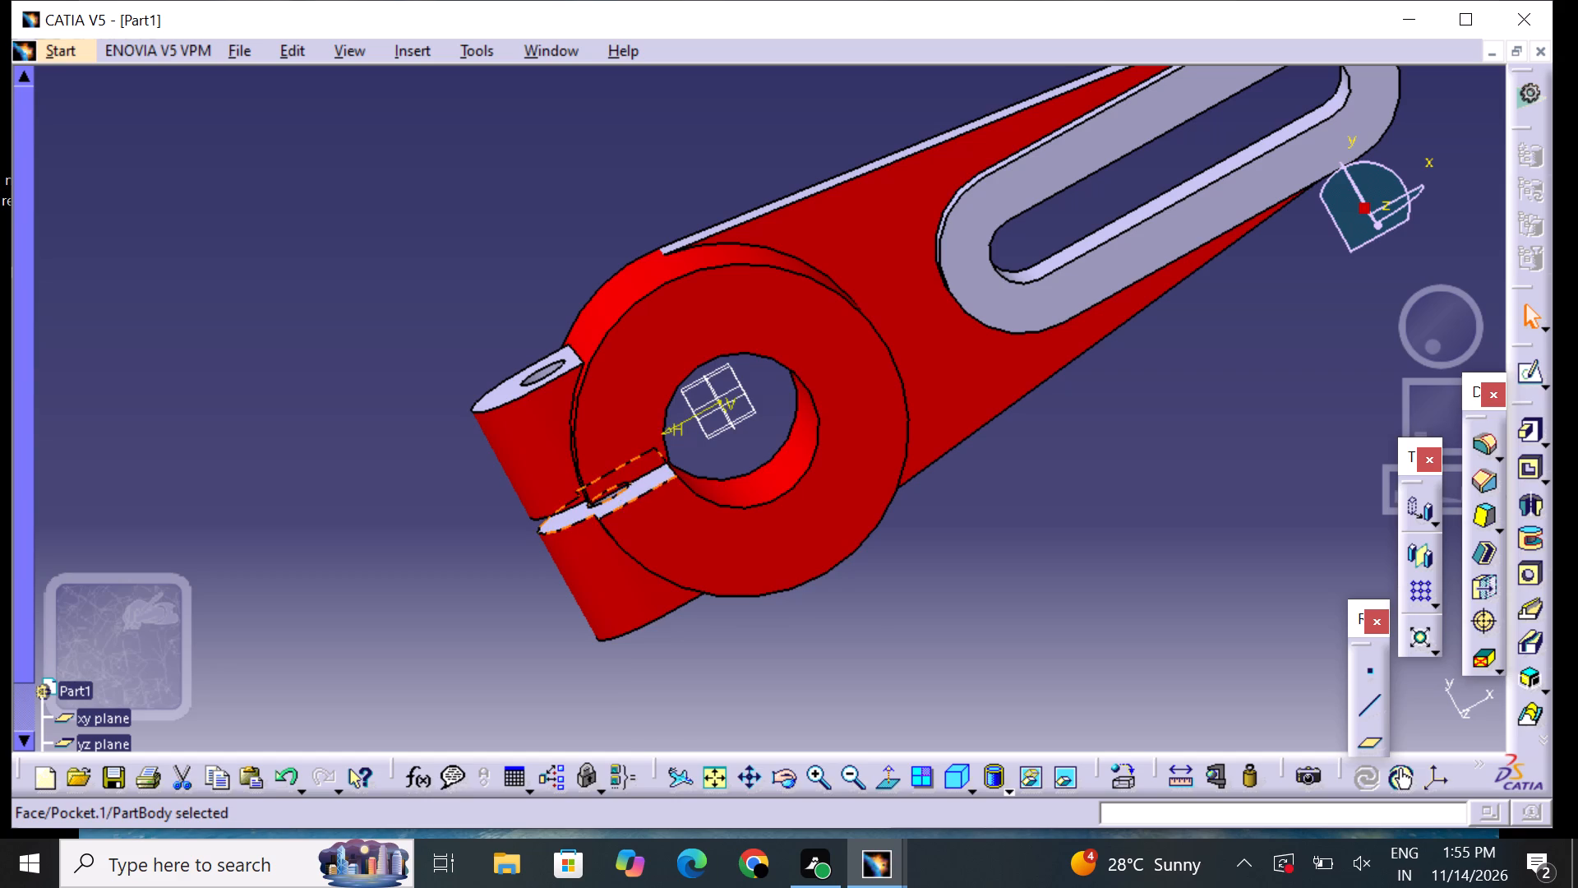
pyautogui.rightClick(625, 495)
pyautogui.click(716, 444)
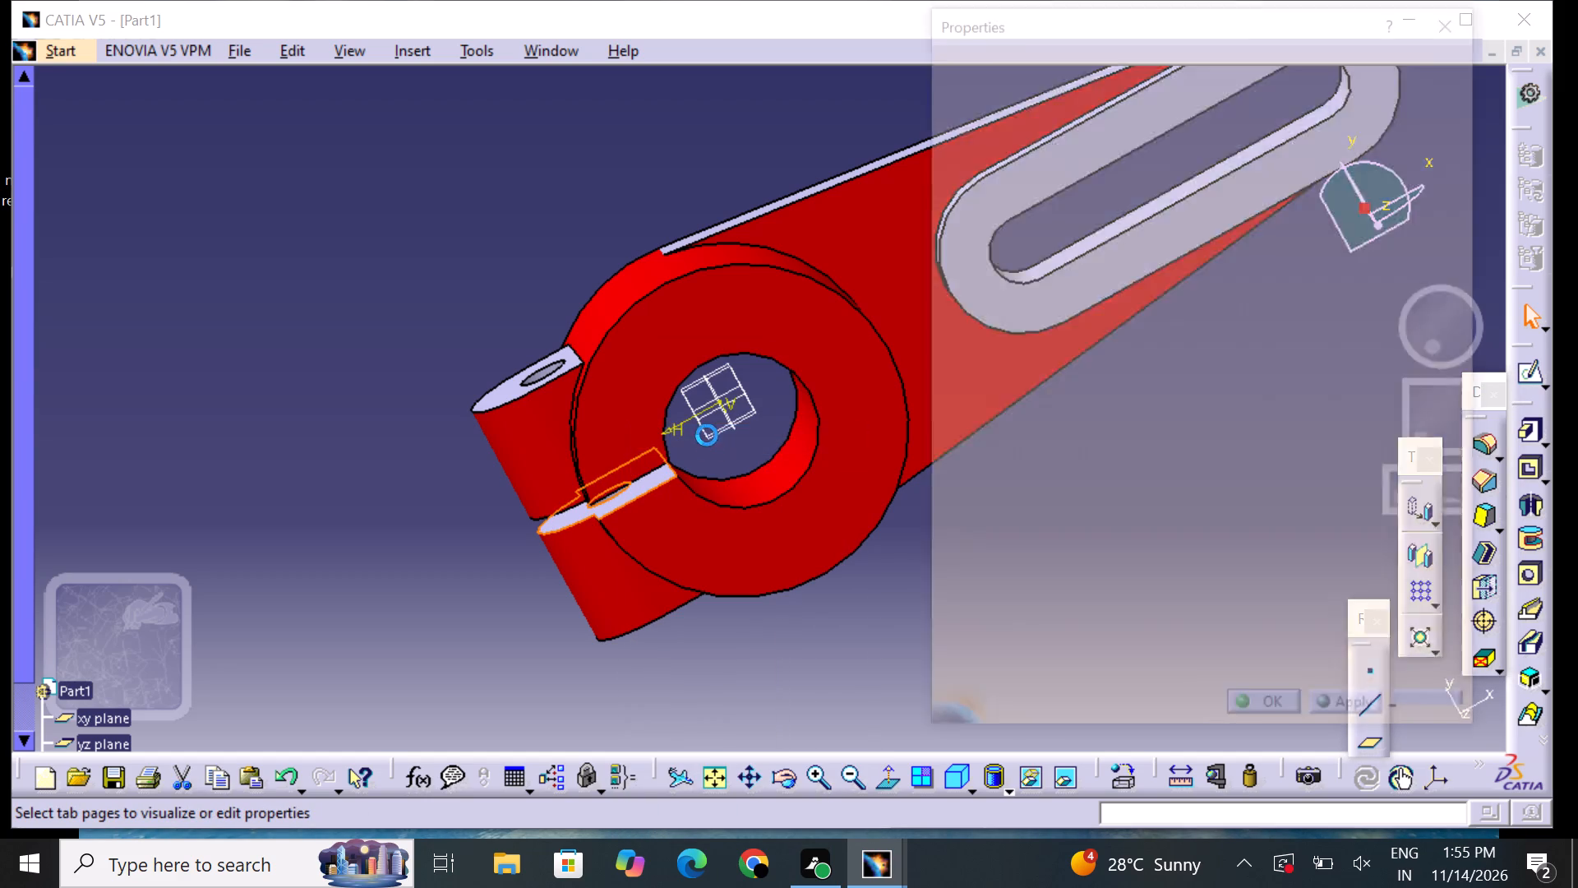
pyautogui.click(1019, 167)
pyautogui.click(1019, 301)
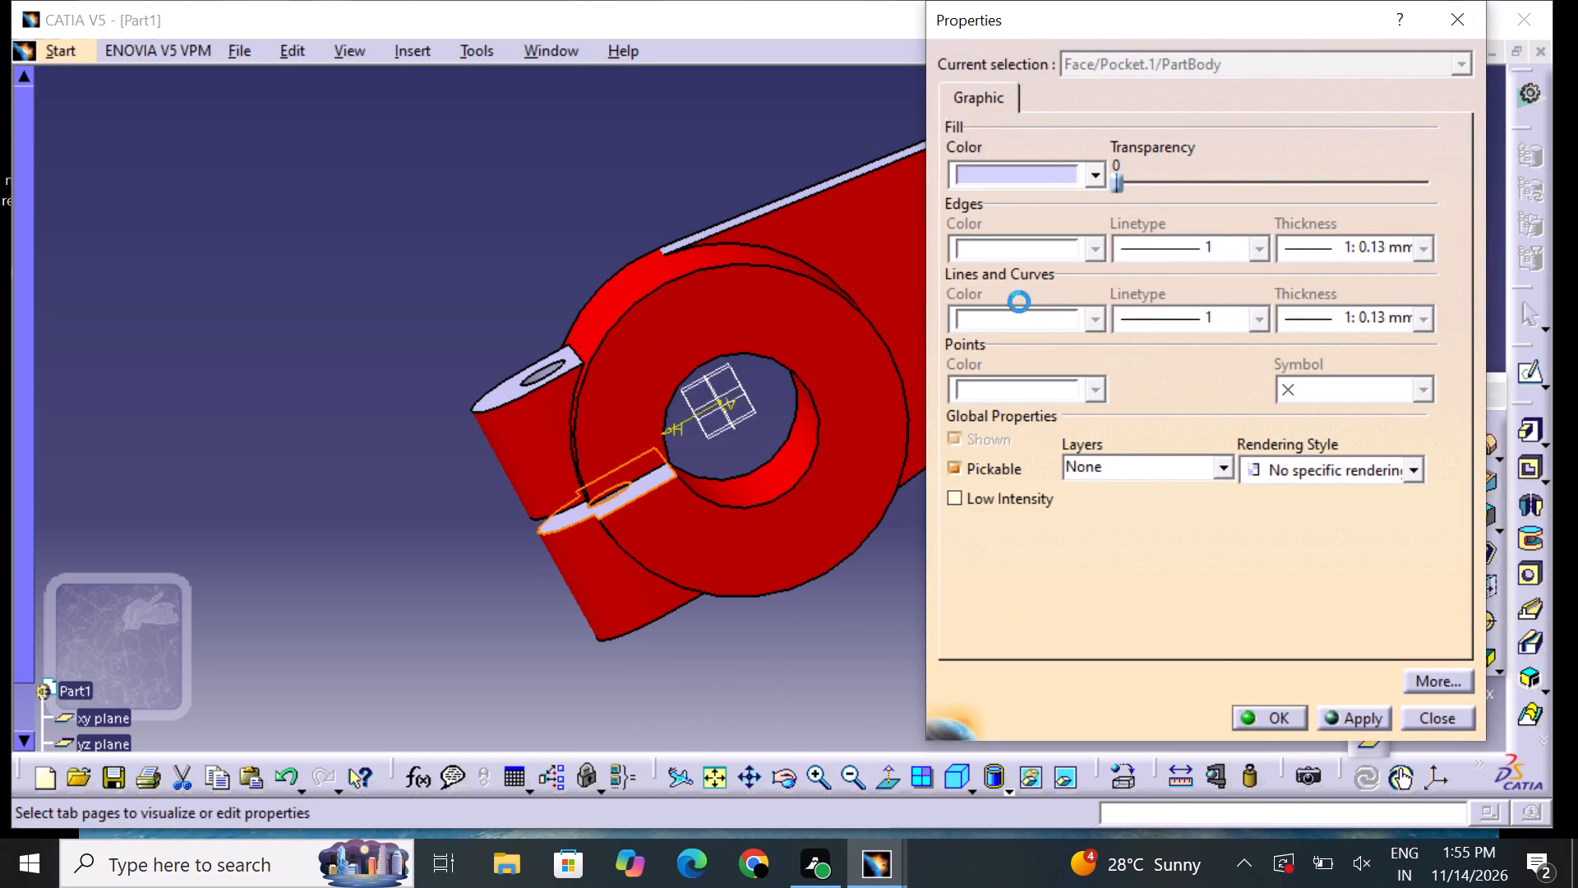
pyautogui.click(1260, 714)
pyautogui.click(1005, 696)
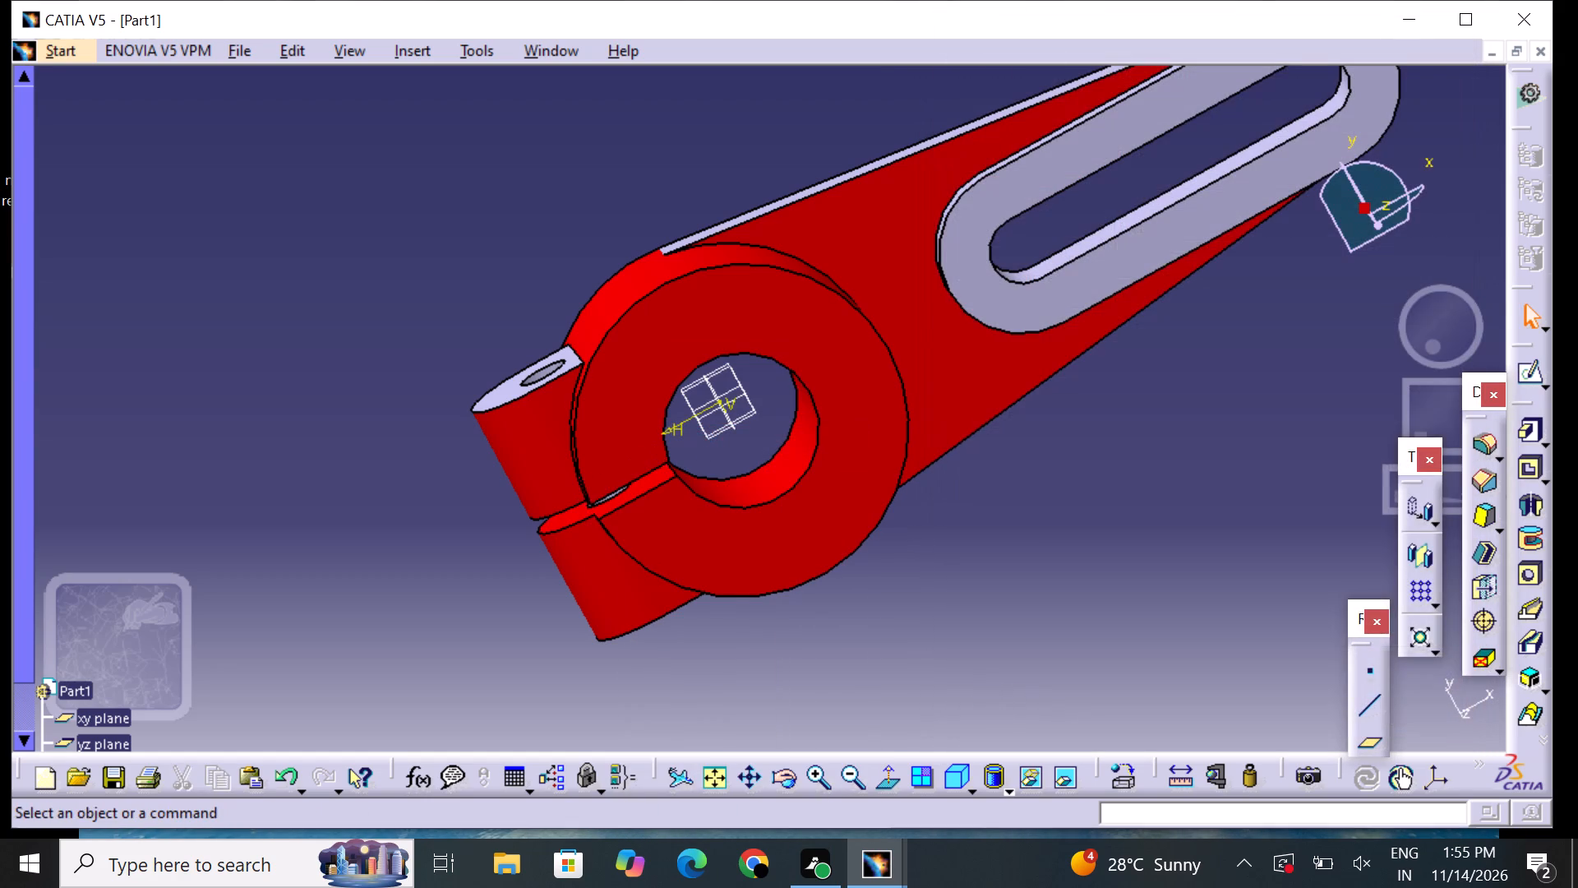
# Set the fill colour of the flat outer end face around the hole on the lug beside the hole sketch to red.
pyautogui.moveTo(391, 272); pyautogui.dragTo(386, 180, button='middle')
pyautogui.moveTo(390, 272); pyautogui.dragTo(381, 184, button='right')
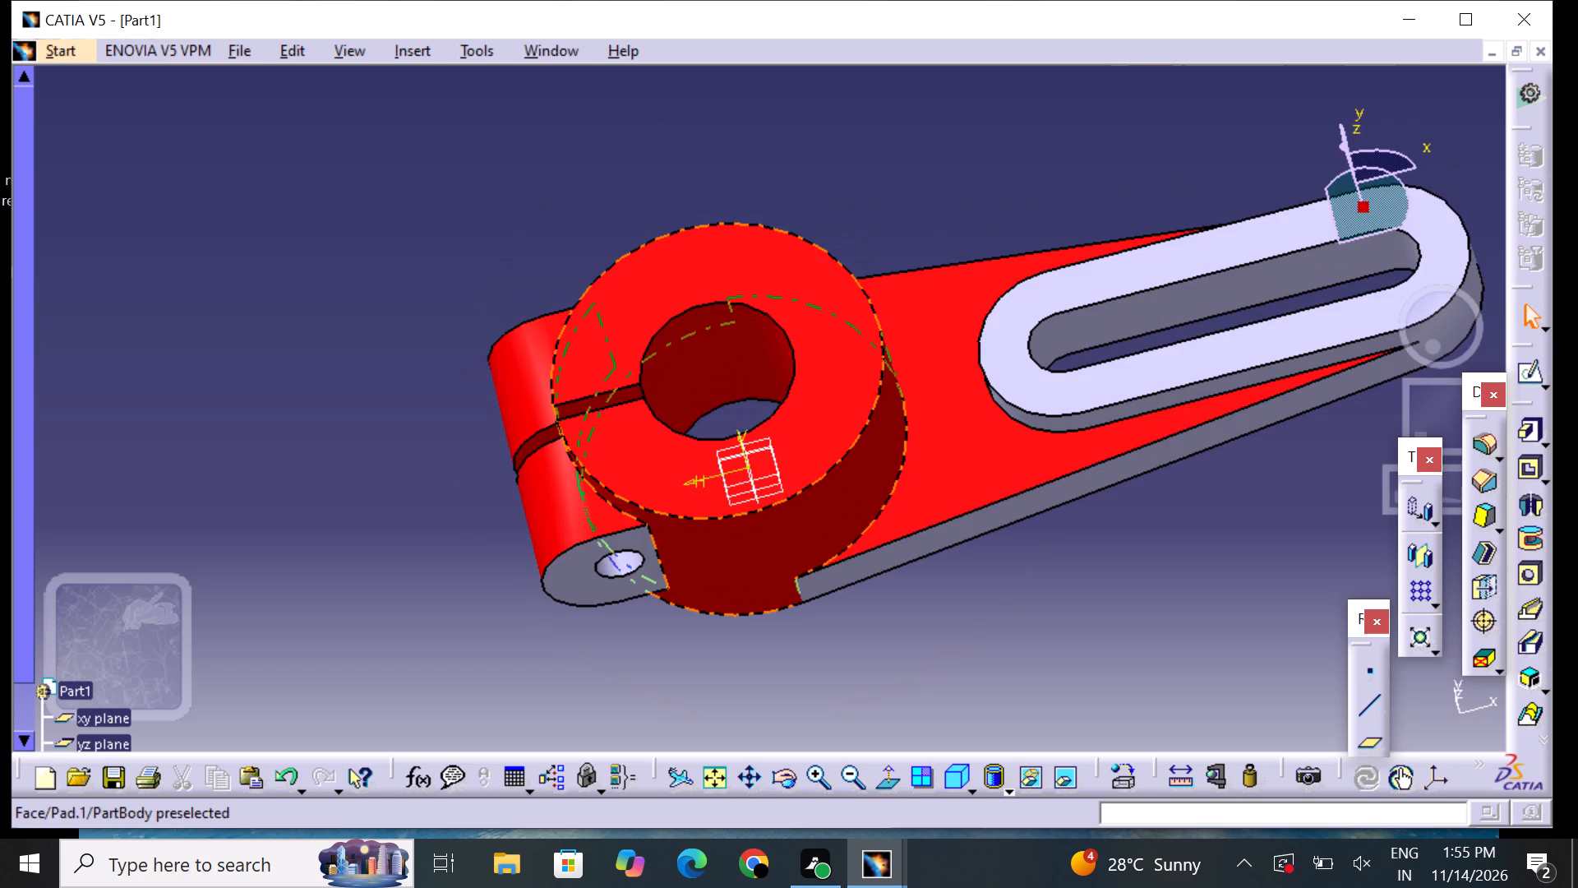
pyautogui.moveTo(778, 592); pyautogui.dragTo(661, 374, button='middle')
pyautogui.moveTo(1030, 316); pyautogui.dragTo(1031, 414, button='middle')
pyautogui.moveTo(1030, 316); pyautogui.dragTo(1031, 452, button='right')
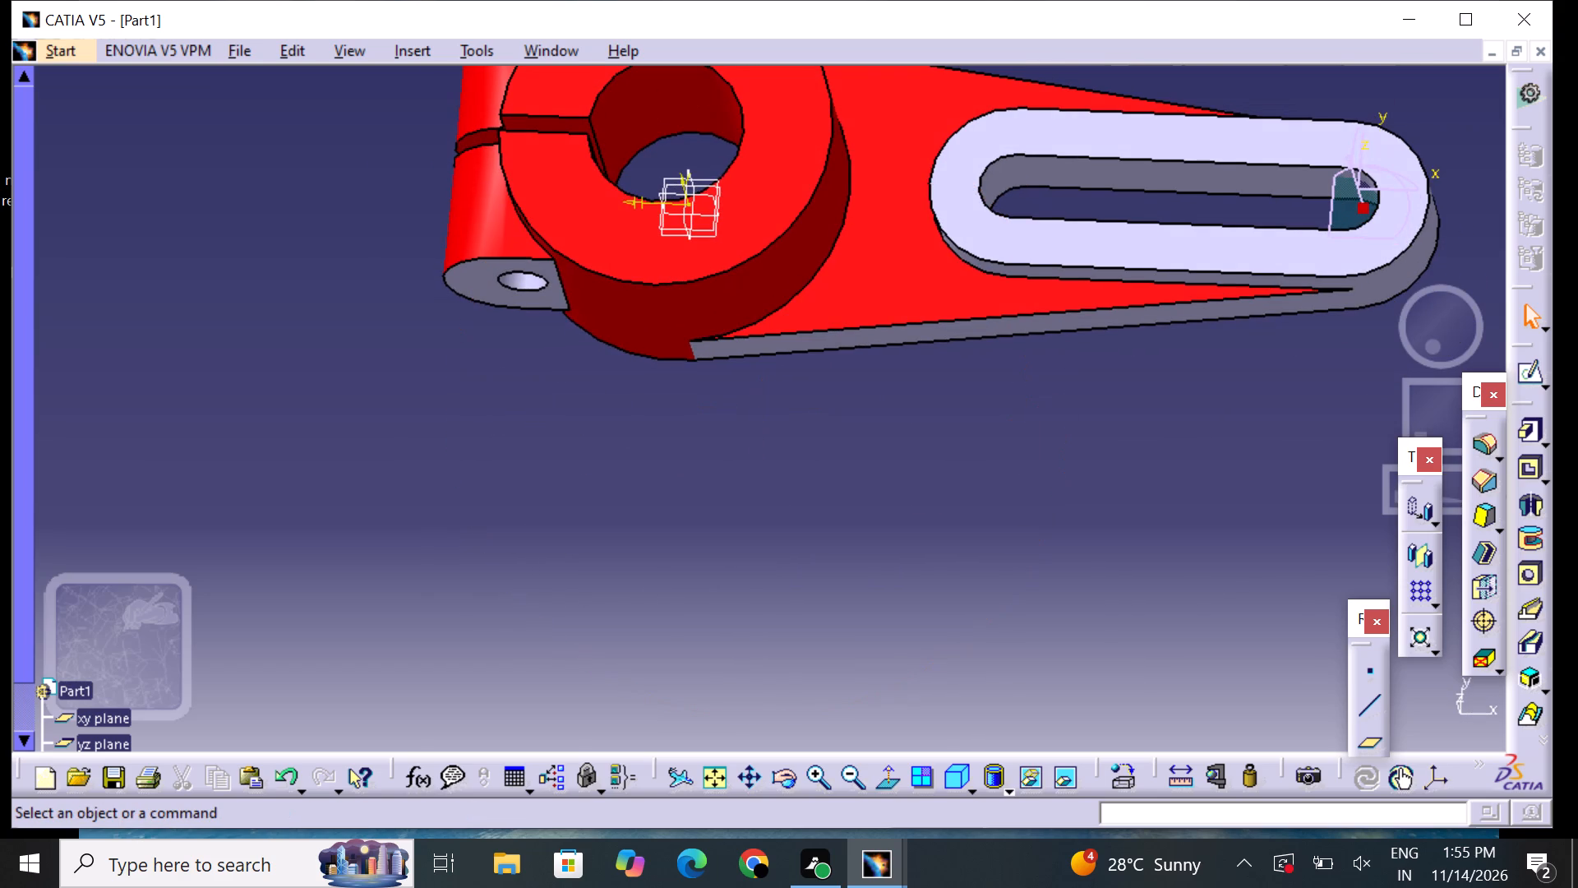
pyautogui.moveTo(582, 531); pyautogui.dragTo(621, 451, button='right')
pyautogui.moveTo(619, 454); pyautogui.dragTo(626, 448, button='middle')
pyautogui.moveTo(594, 504); pyautogui.dragTo(707, 247, button='middle')
pyautogui.moveTo(593, 504); pyautogui.dragTo(707, 247, button='right')
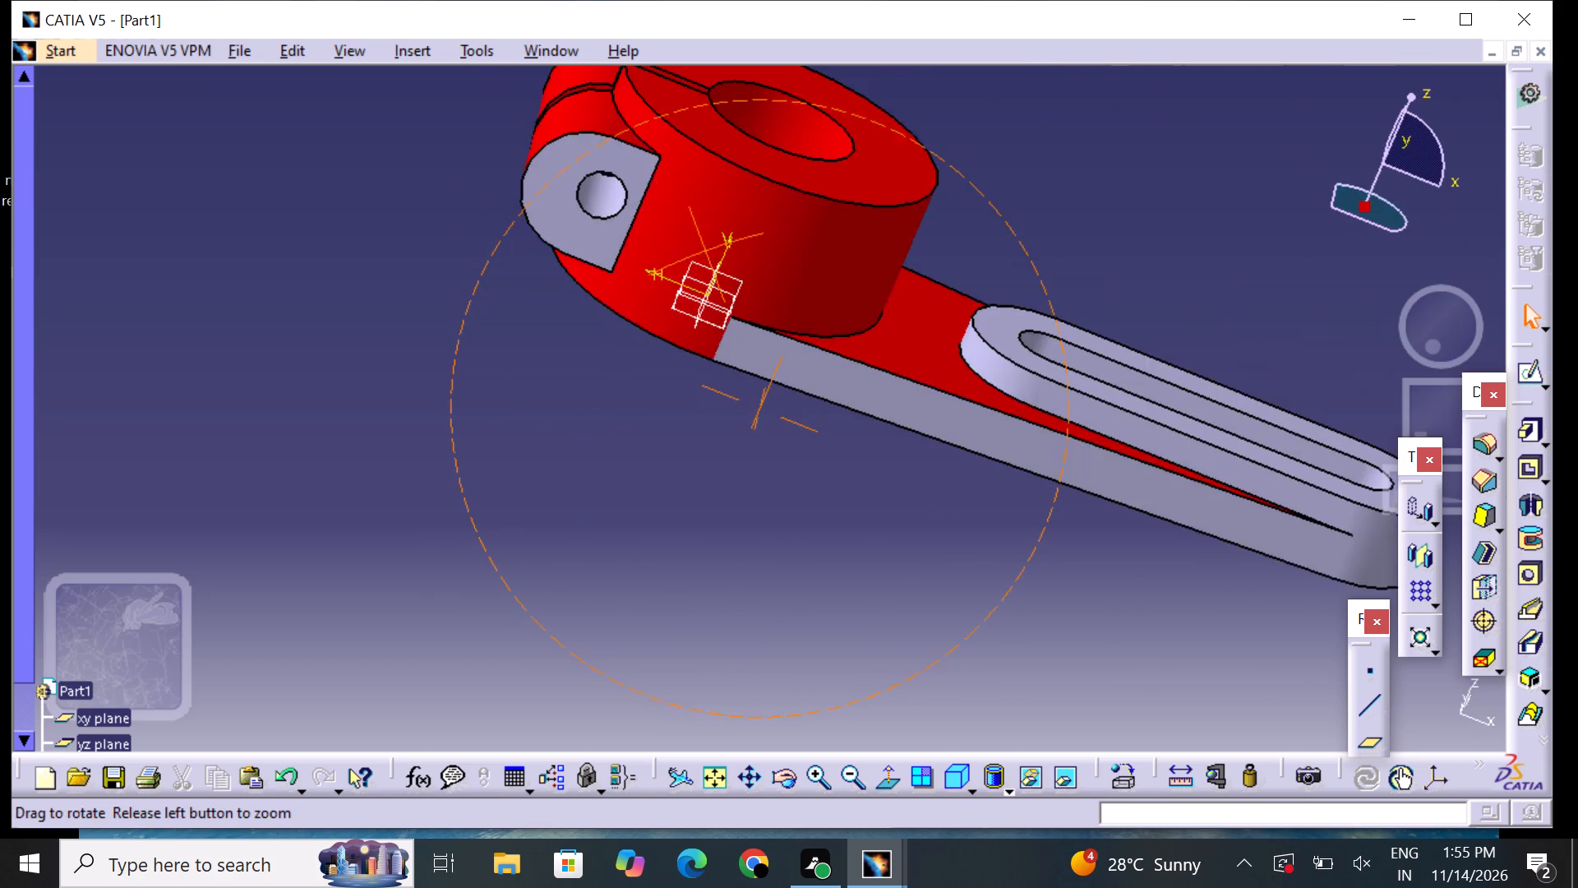
pyautogui.moveTo(707, 247); pyautogui.dragTo(708, 246, button='right')
pyautogui.moveTo(707, 247); pyautogui.dragTo(708, 246, button='middle')
pyautogui.scroll(1, 707, 247)
pyautogui.moveTo(667, 253); pyautogui.dragTo(418, 392, button='middle')
pyautogui.click(313, 326)
pyautogui.rightClick(312, 325)
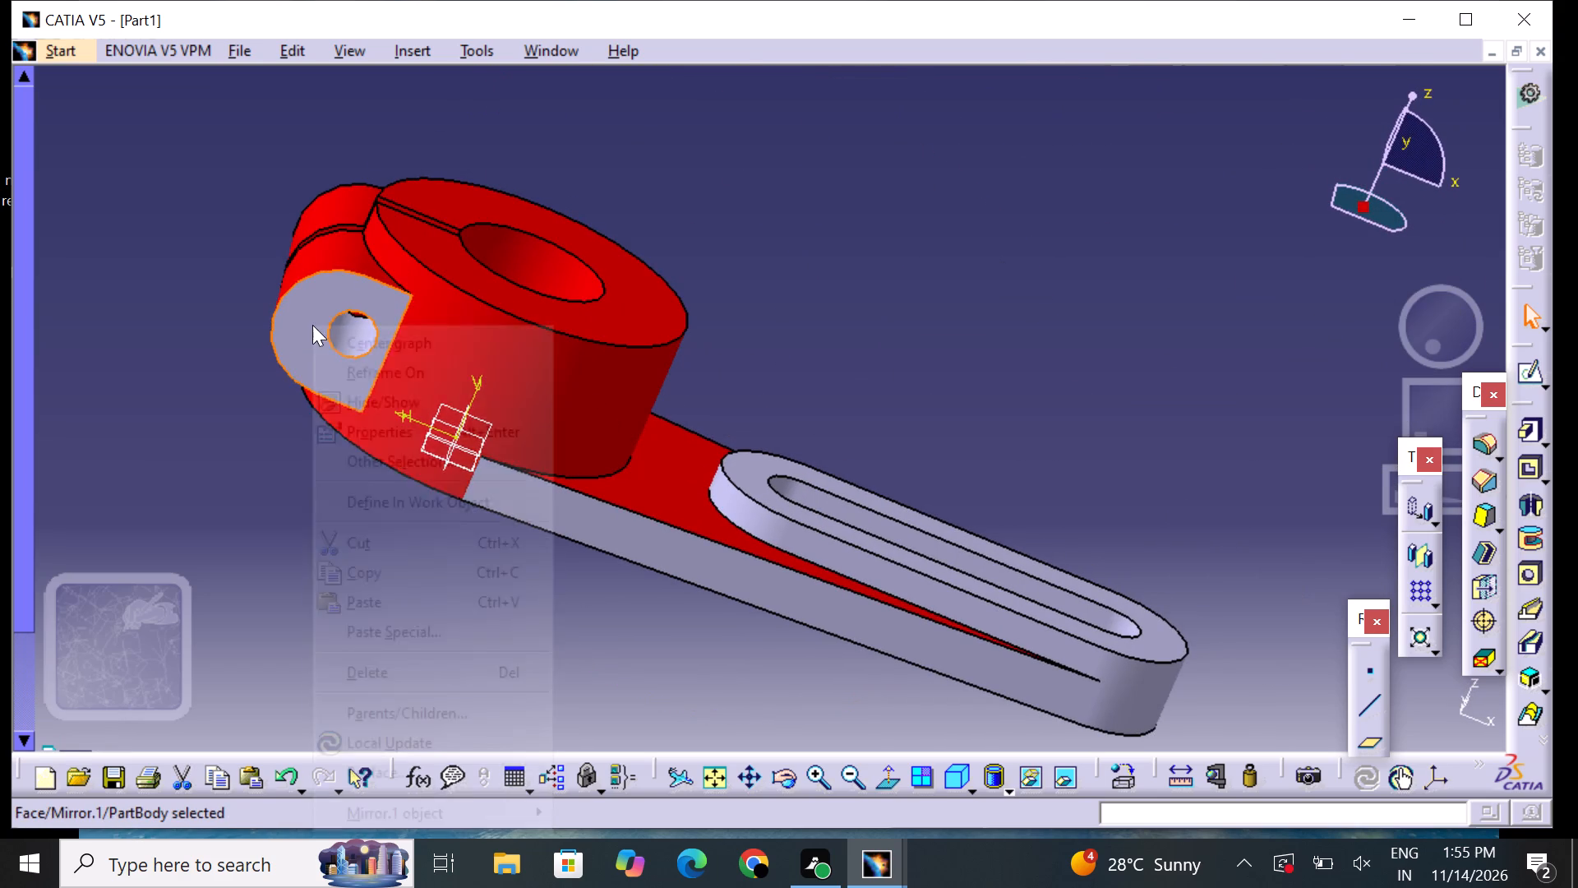
pyautogui.click(347, 433)
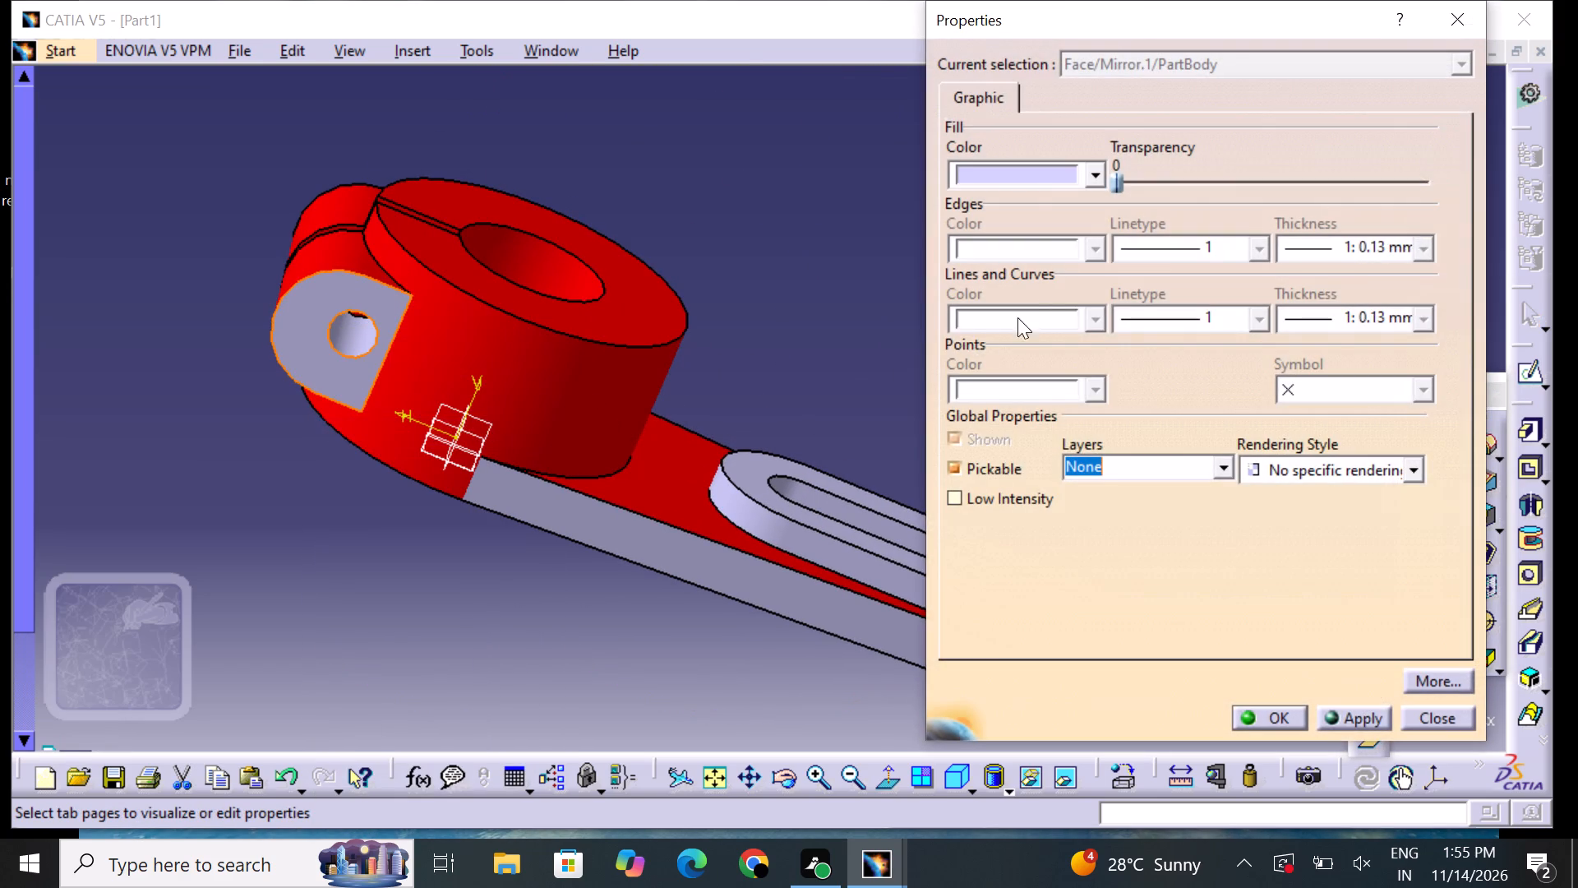
pyautogui.click(1034, 181)
pyautogui.click(1027, 297)
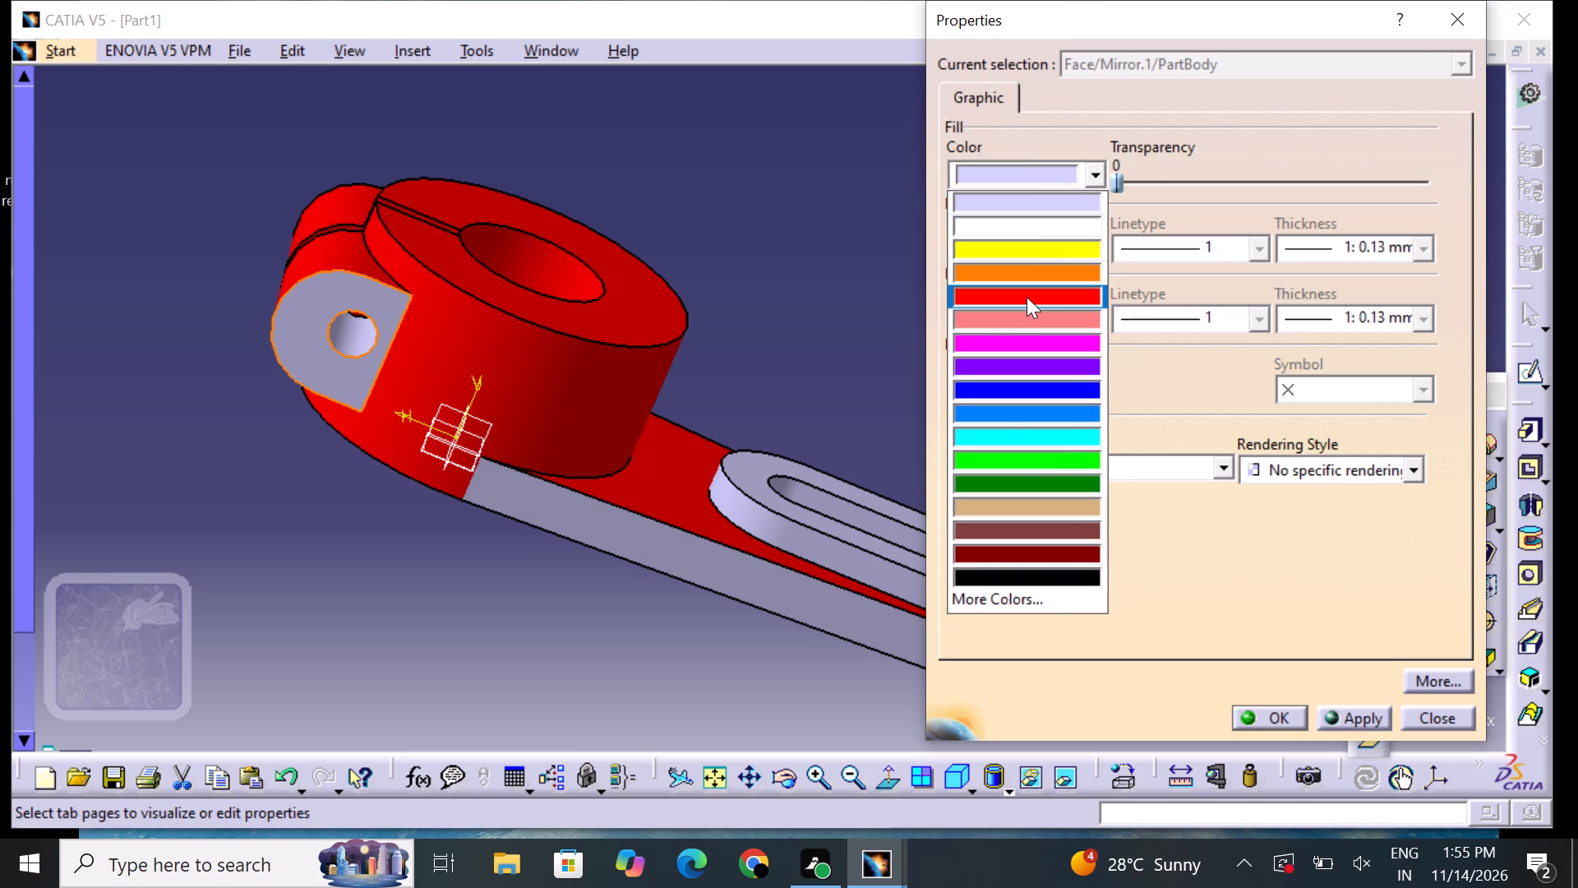
pyautogui.click(1277, 714)
pyautogui.click(571, 688)
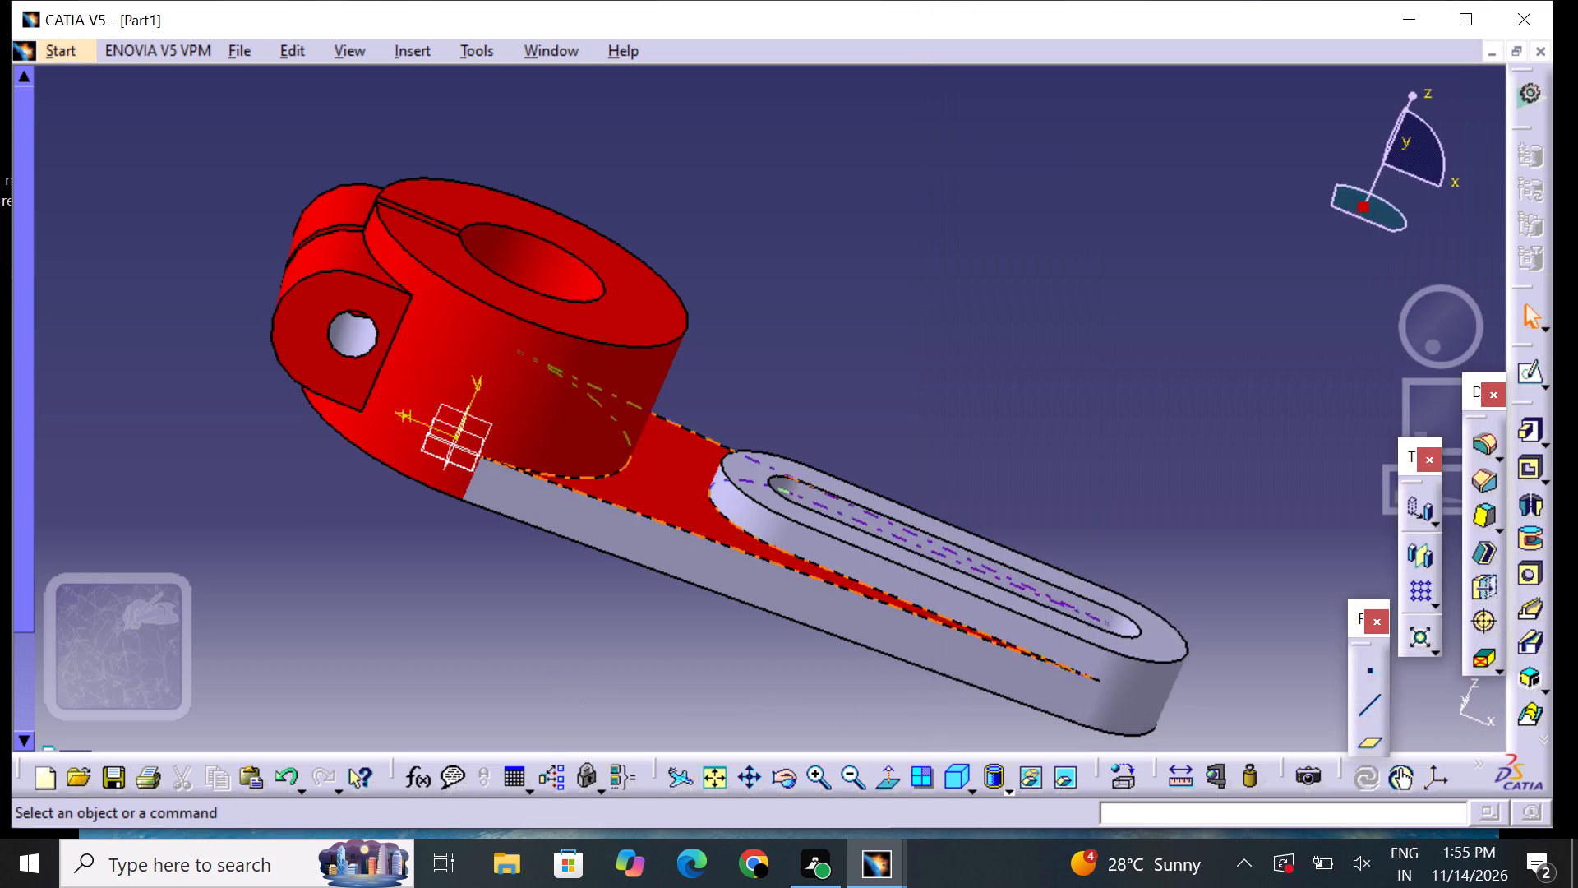
# Set the fill colour of the arm's long flat outer side face, on the same side as the red lug end face, to red.
pyautogui.middleClick(994, 339)
pyautogui.scroll(1, 994, 339)
pyautogui.scroll(-2, 984, 334)
pyautogui.moveTo(983, 323); pyautogui.dragTo(1122, 232, button='middle')
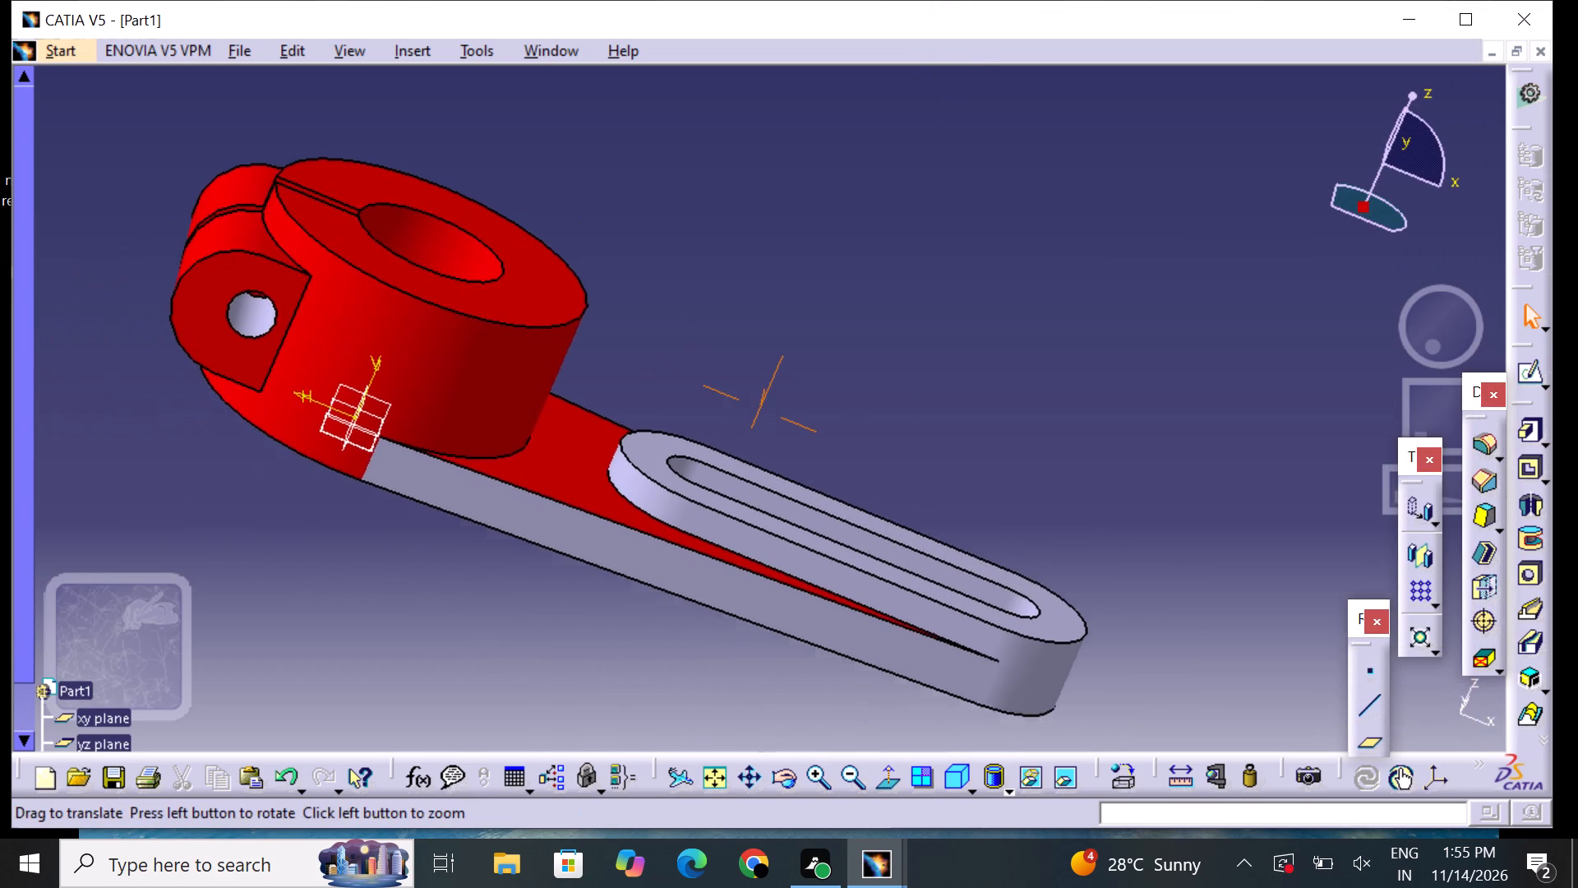
pyautogui.moveTo(1122, 232); pyautogui.dragTo(1124, 230, button='middle')
pyautogui.click(710, 588)
pyautogui.rightClick(711, 588)
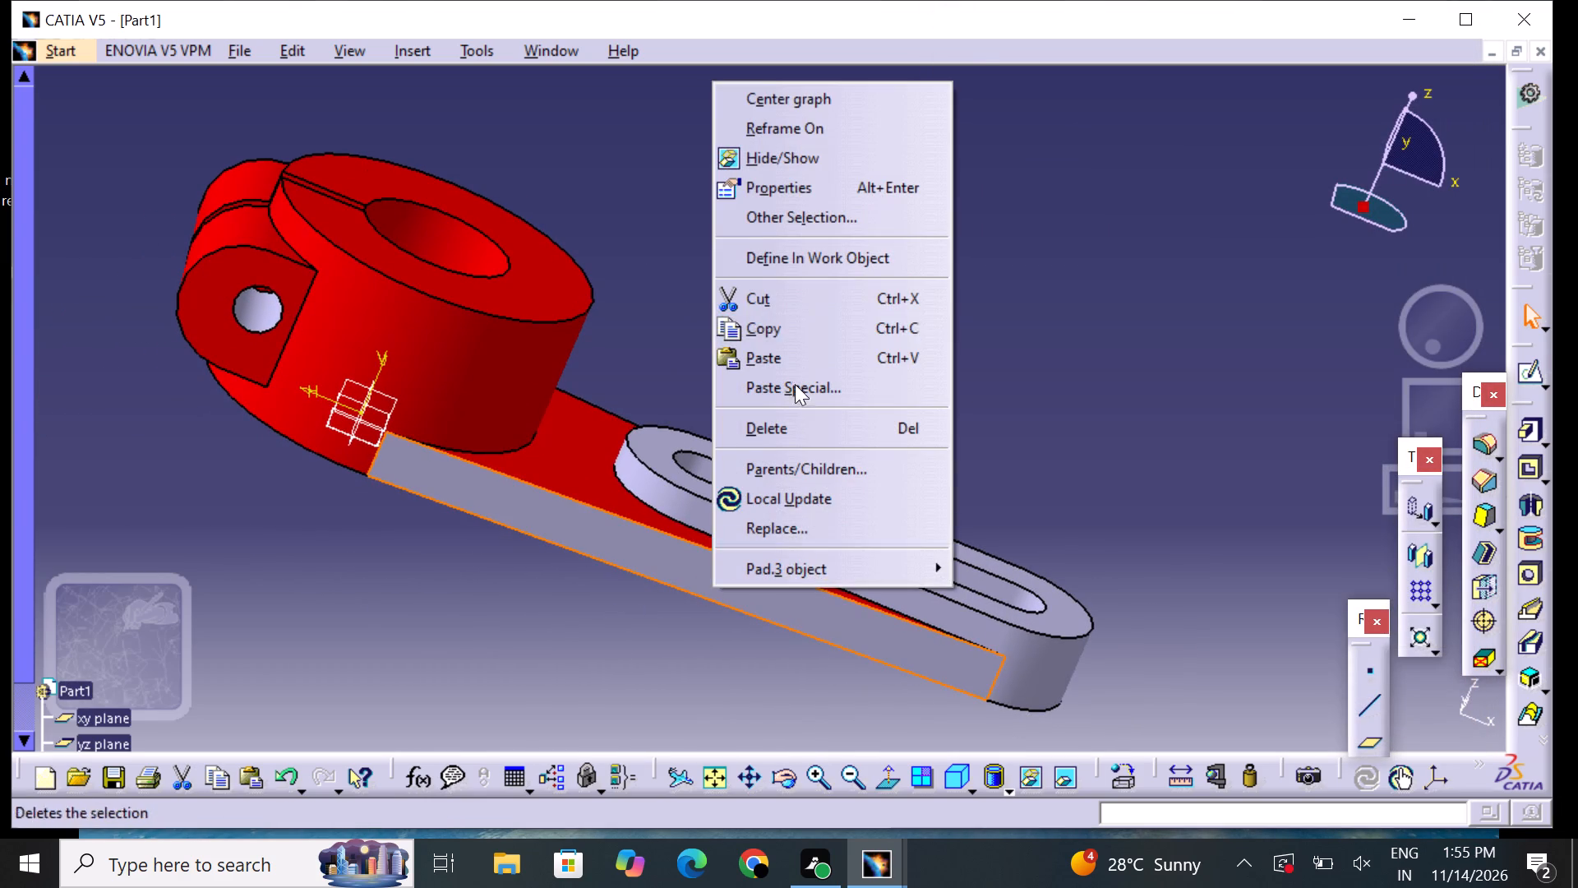
pyautogui.click(815, 196)
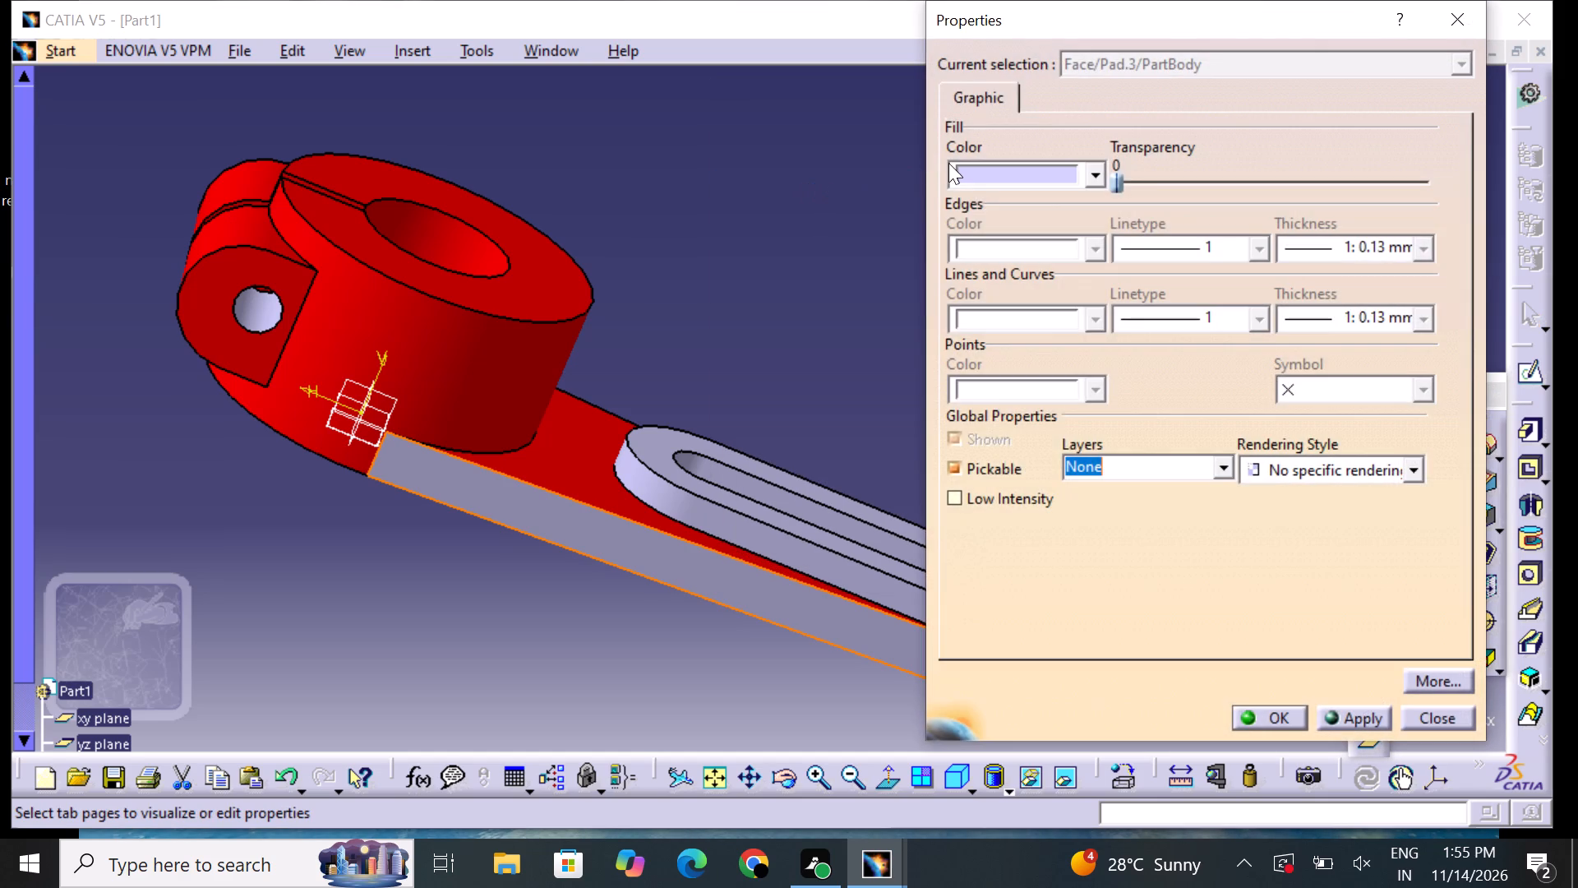
pyautogui.click(990, 171)
pyautogui.click(1030, 303)
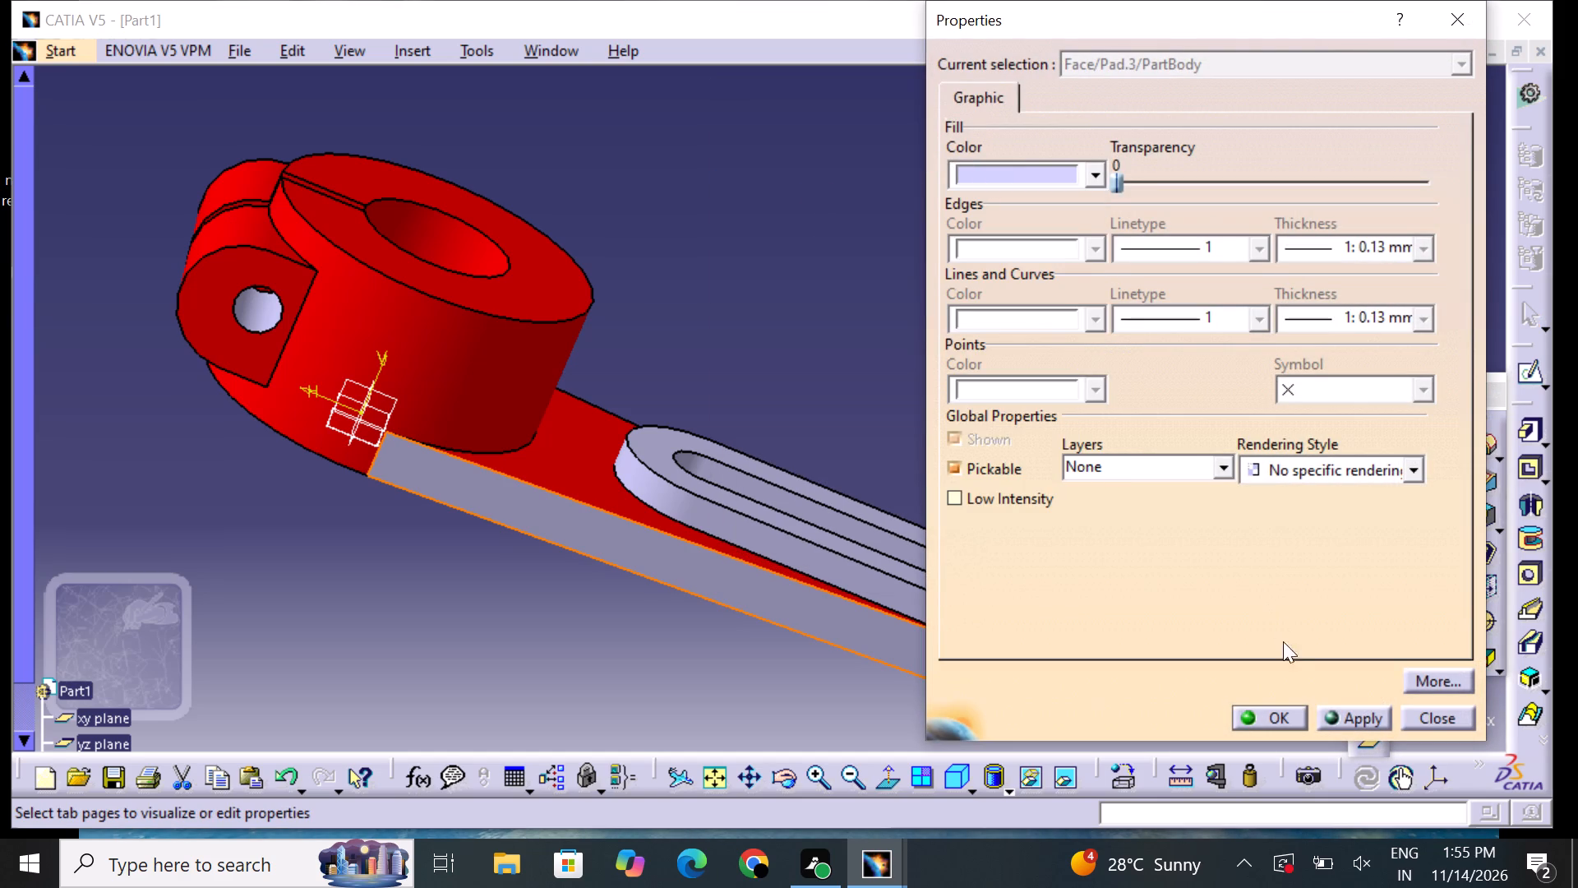
pyautogui.click(1289, 710)
pyautogui.click(1133, 527)
# Set the fill colour of the arm's opposite long flat outer side face, on the side of the uncoloured lug end face, to red.
pyautogui.moveTo(1133, 527); pyautogui.dragTo(1118, 530, button='middle')
pyautogui.moveTo(1133, 527); pyautogui.dragTo(1118, 530, button='right')
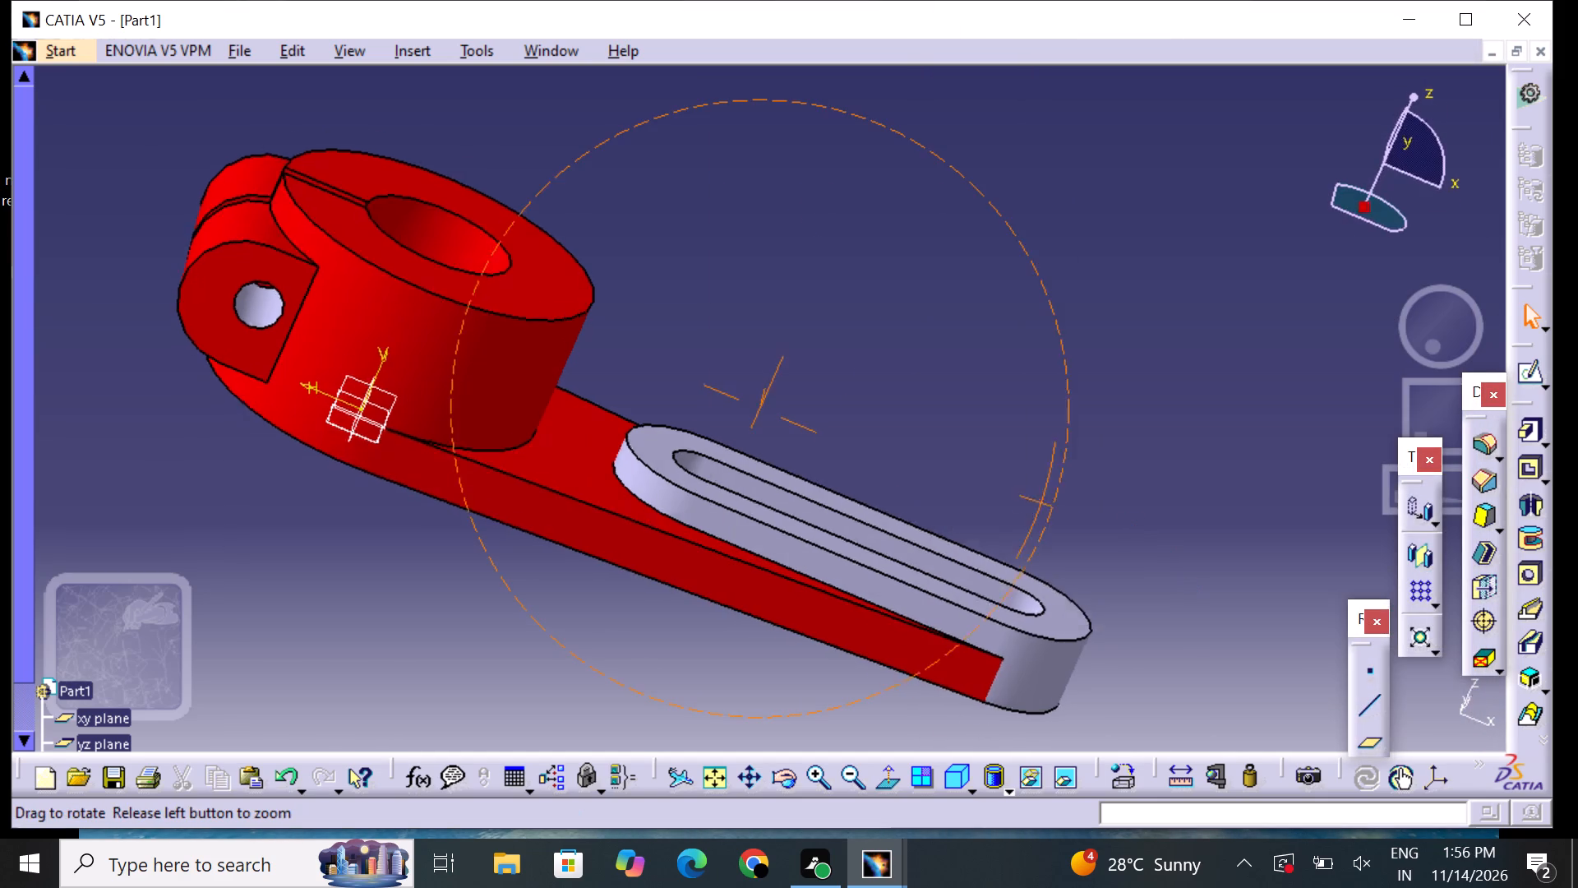
pyautogui.moveTo(1118, 530); pyautogui.dragTo(810, 534, button='middle')
pyautogui.moveTo(1118, 530); pyautogui.dragTo(810, 534, button='right')
pyautogui.moveTo(959, 530); pyautogui.dragTo(722, 199, button='middle')
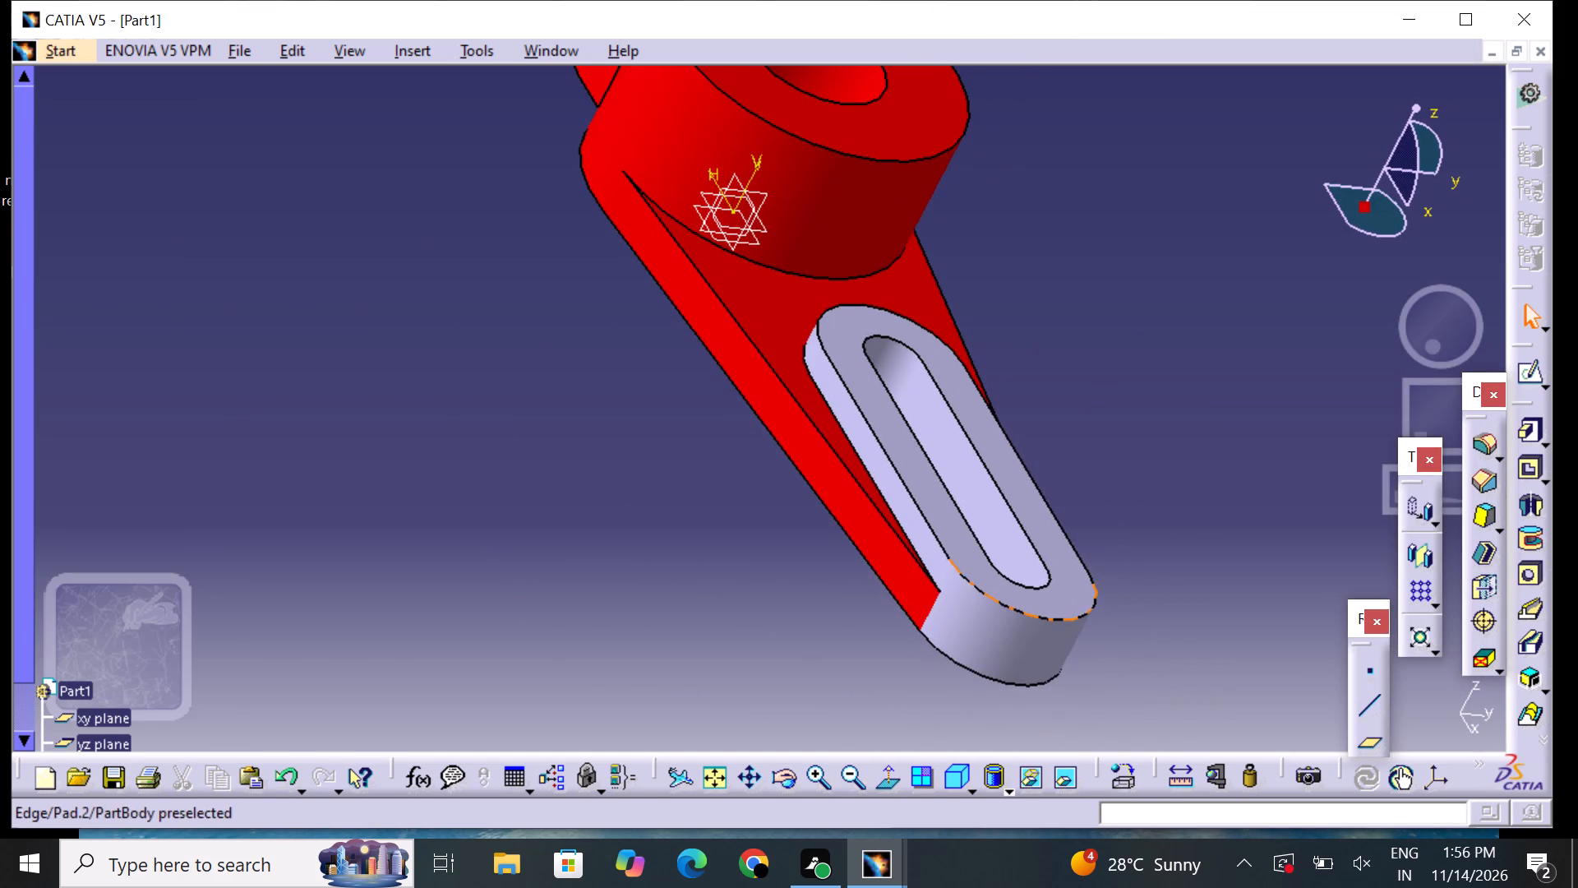
pyautogui.moveTo(1099, 576); pyautogui.dragTo(717, 455, button='middle')
pyautogui.moveTo(1099, 576); pyautogui.dragTo(717, 455, button='right')
pyautogui.scroll(1, 717, 455)
pyautogui.moveTo(914, 488); pyautogui.dragTo(530, 252, button='middle')
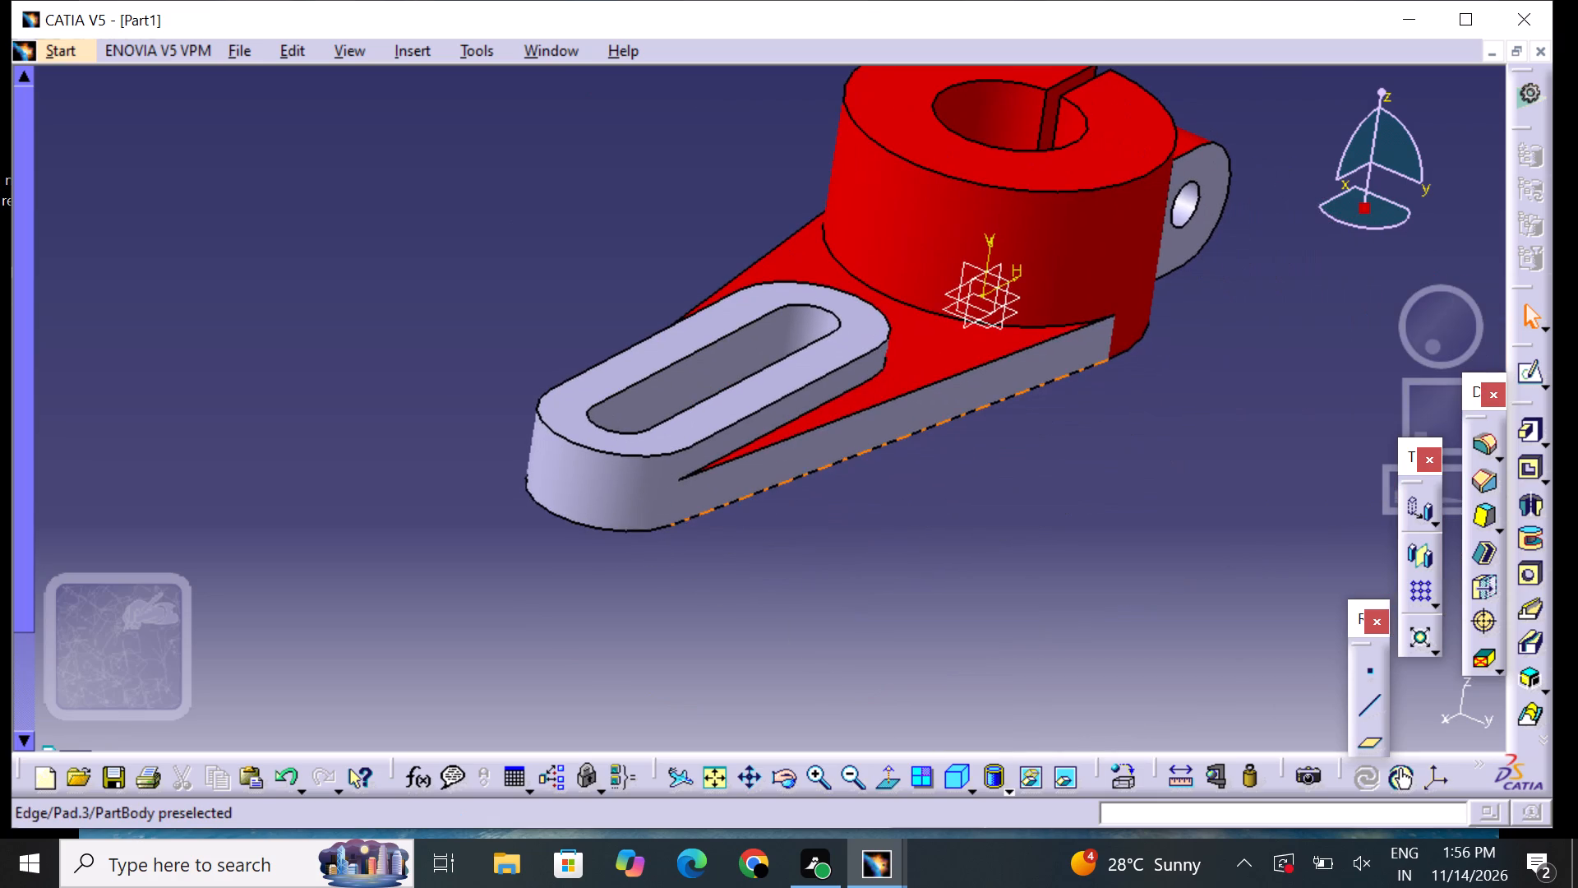
pyautogui.click(842, 447)
pyautogui.rightClick(842, 446)
pyautogui.click(903, 438)
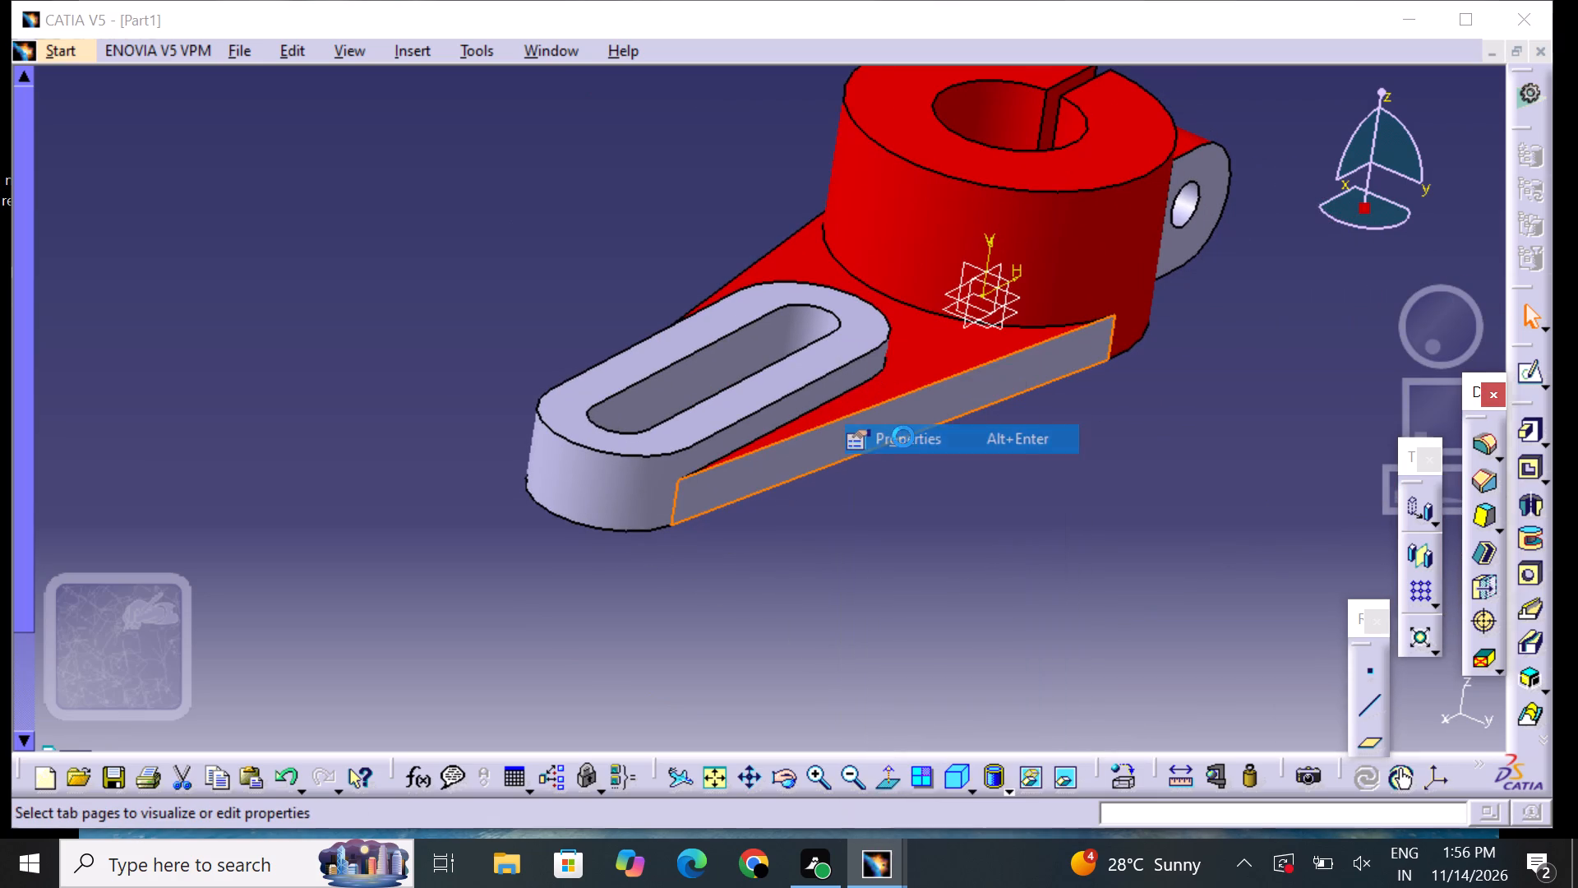
pyautogui.click(1018, 172)
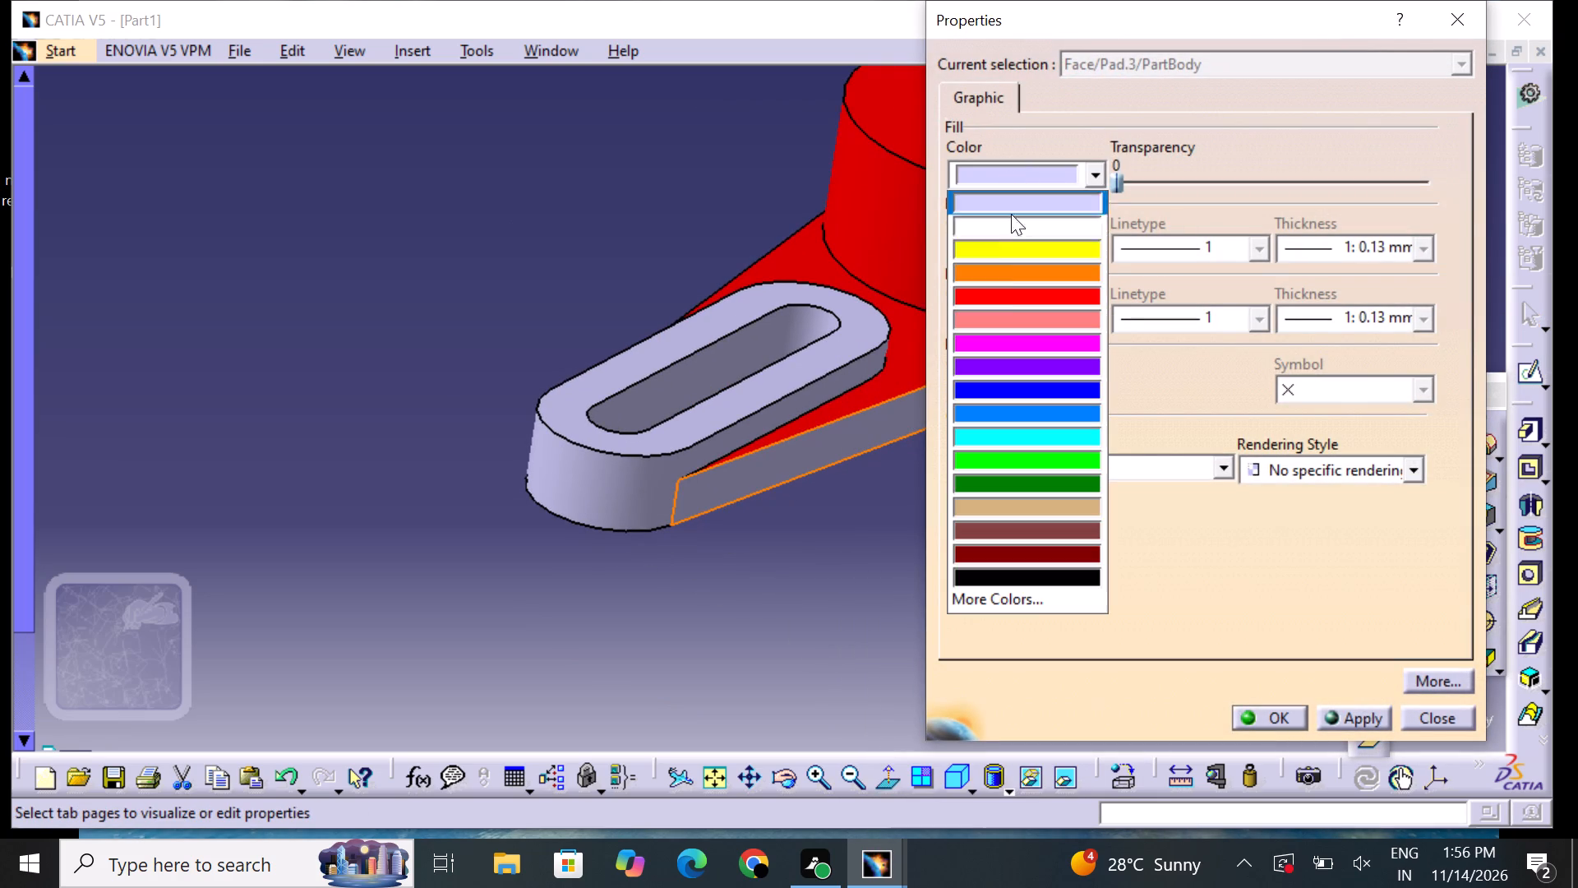
pyautogui.click(1005, 289)
pyautogui.click(1271, 723)
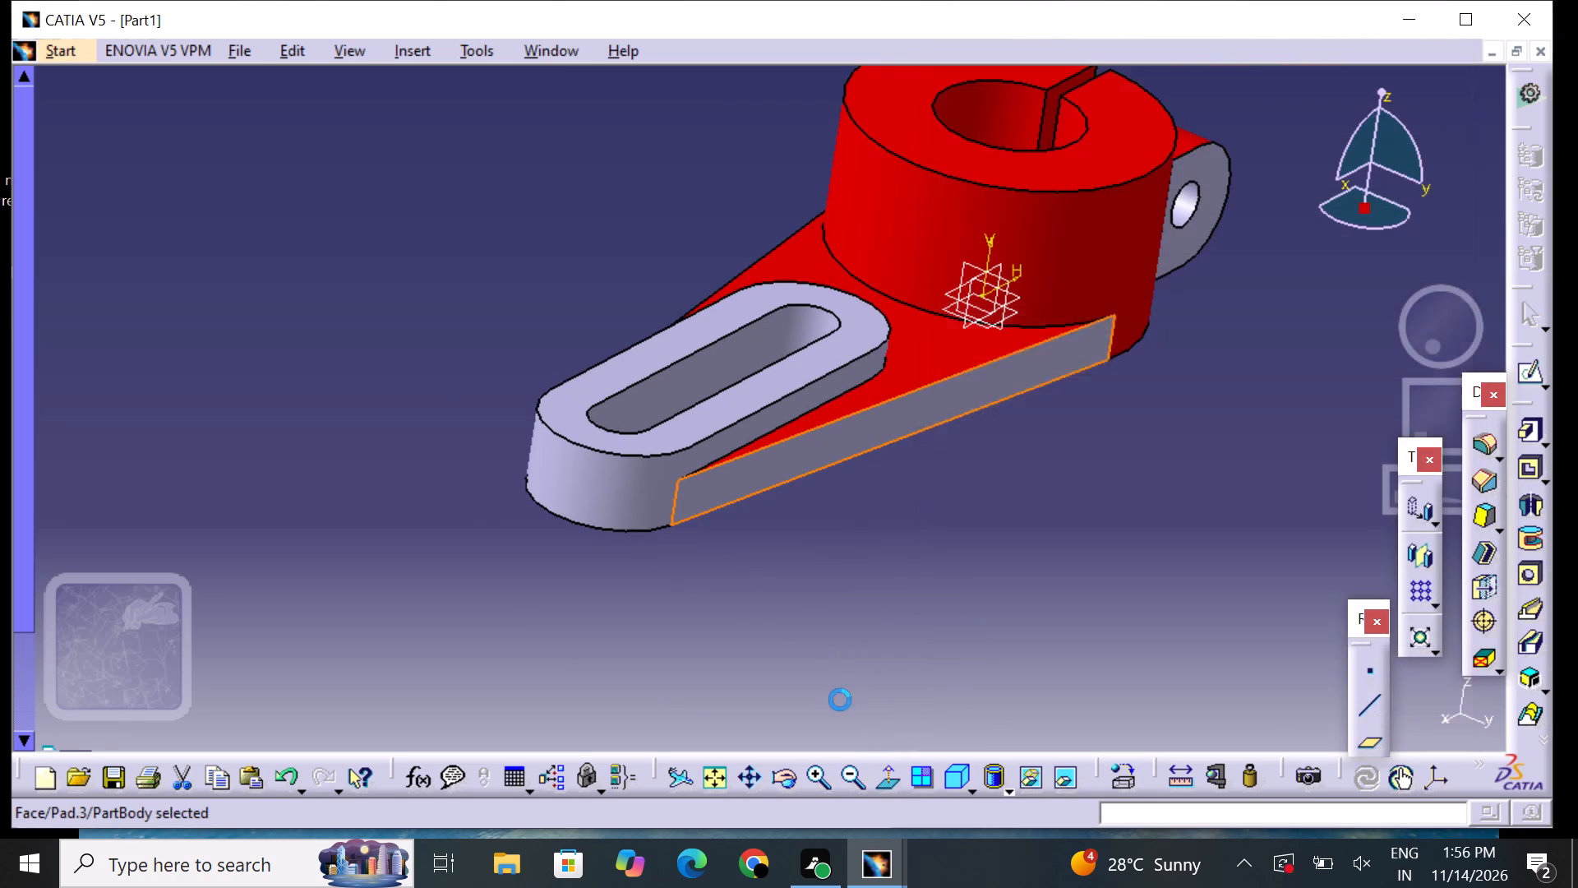
pyautogui.moveTo(839, 703); pyautogui.dragTo(829, 704)
# Set the fill colour of the rounded outer end face at the arm's free tip to red.
pyautogui.moveTo(436, 568); pyautogui.dragTo(623, 559, button='middle')
pyautogui.moveTo(436, 568); pyautogui.dragTo(624, 561, button='right')
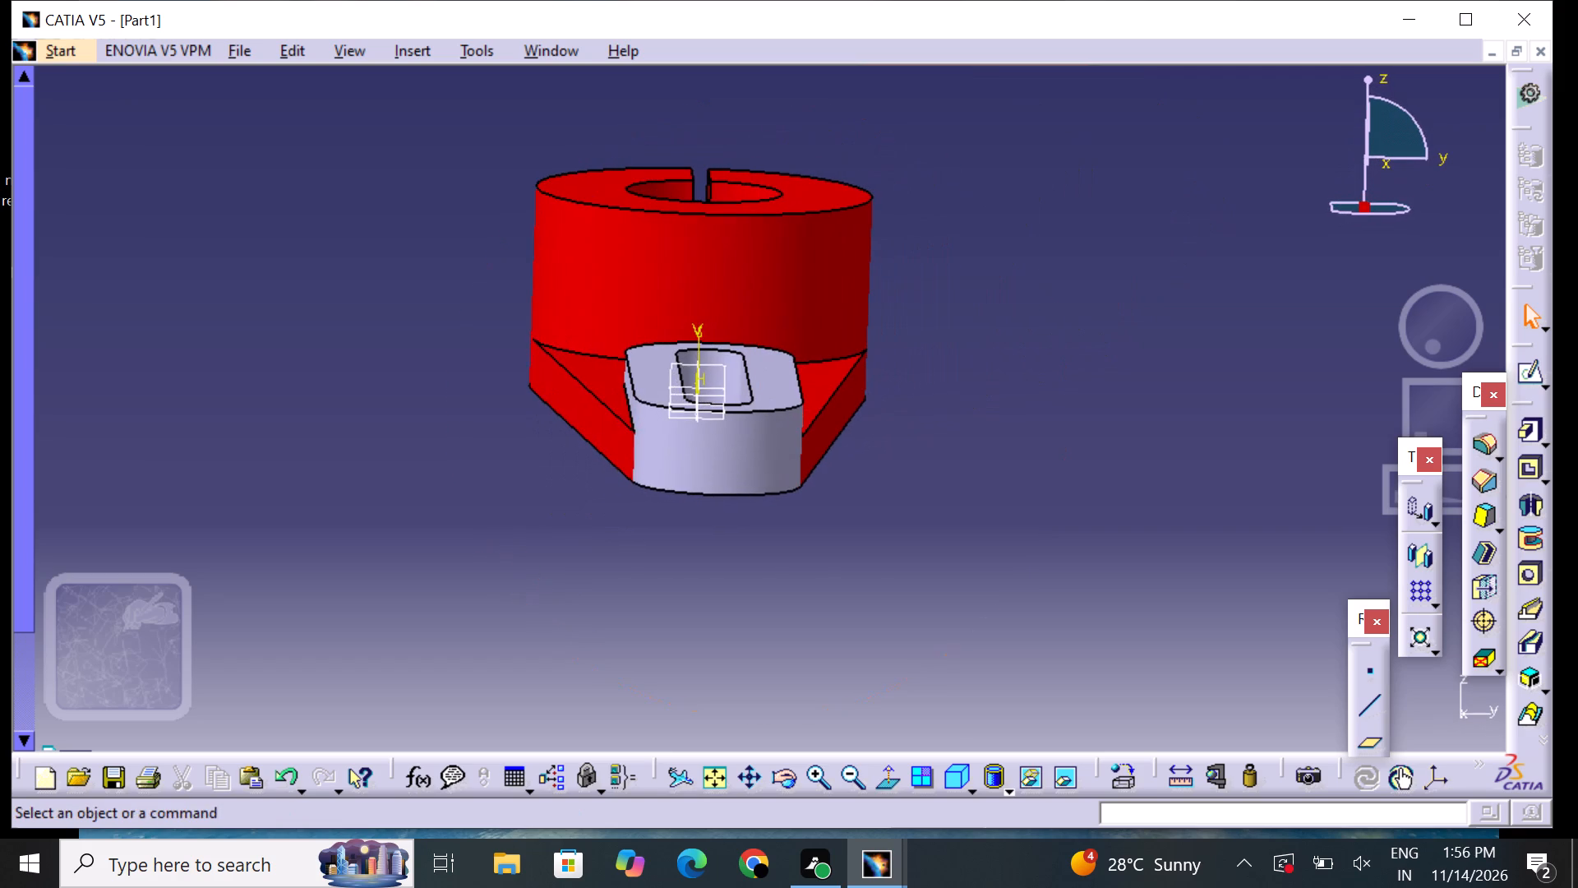
pyautogui.scroll(1, 624, 562)
pyautogui.moveTo(624, 561); pyautogui.dragTo(623, 559, button='right')
pyautogui.click(714, 460)
pyautogui.rightClick(714, 460)
pyautogui.click(790, 450)
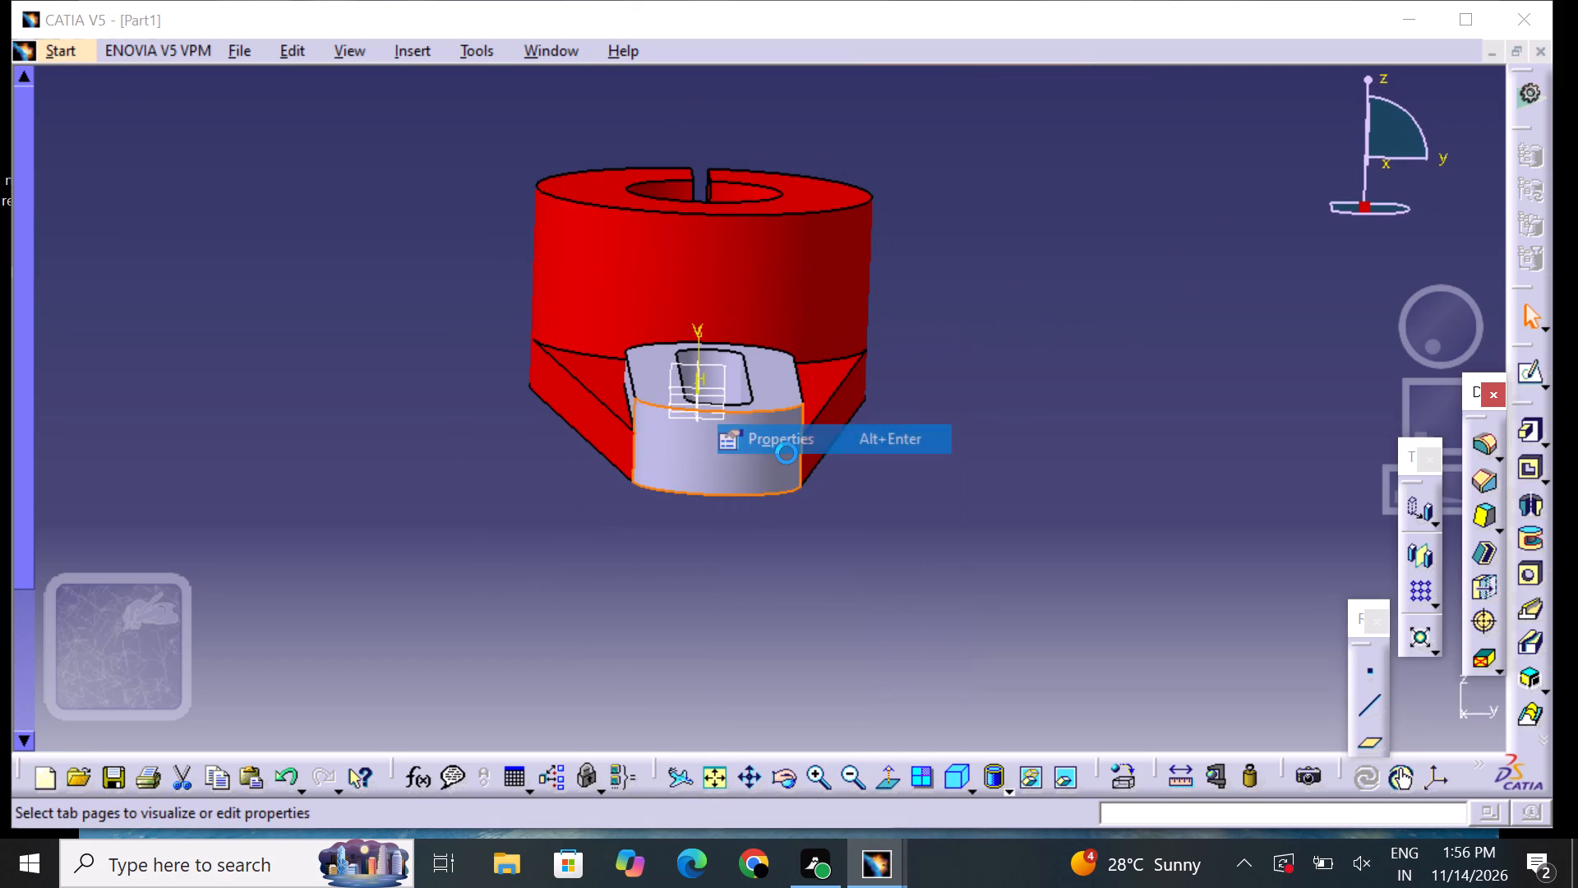
pyautogui.click(1029, 160)
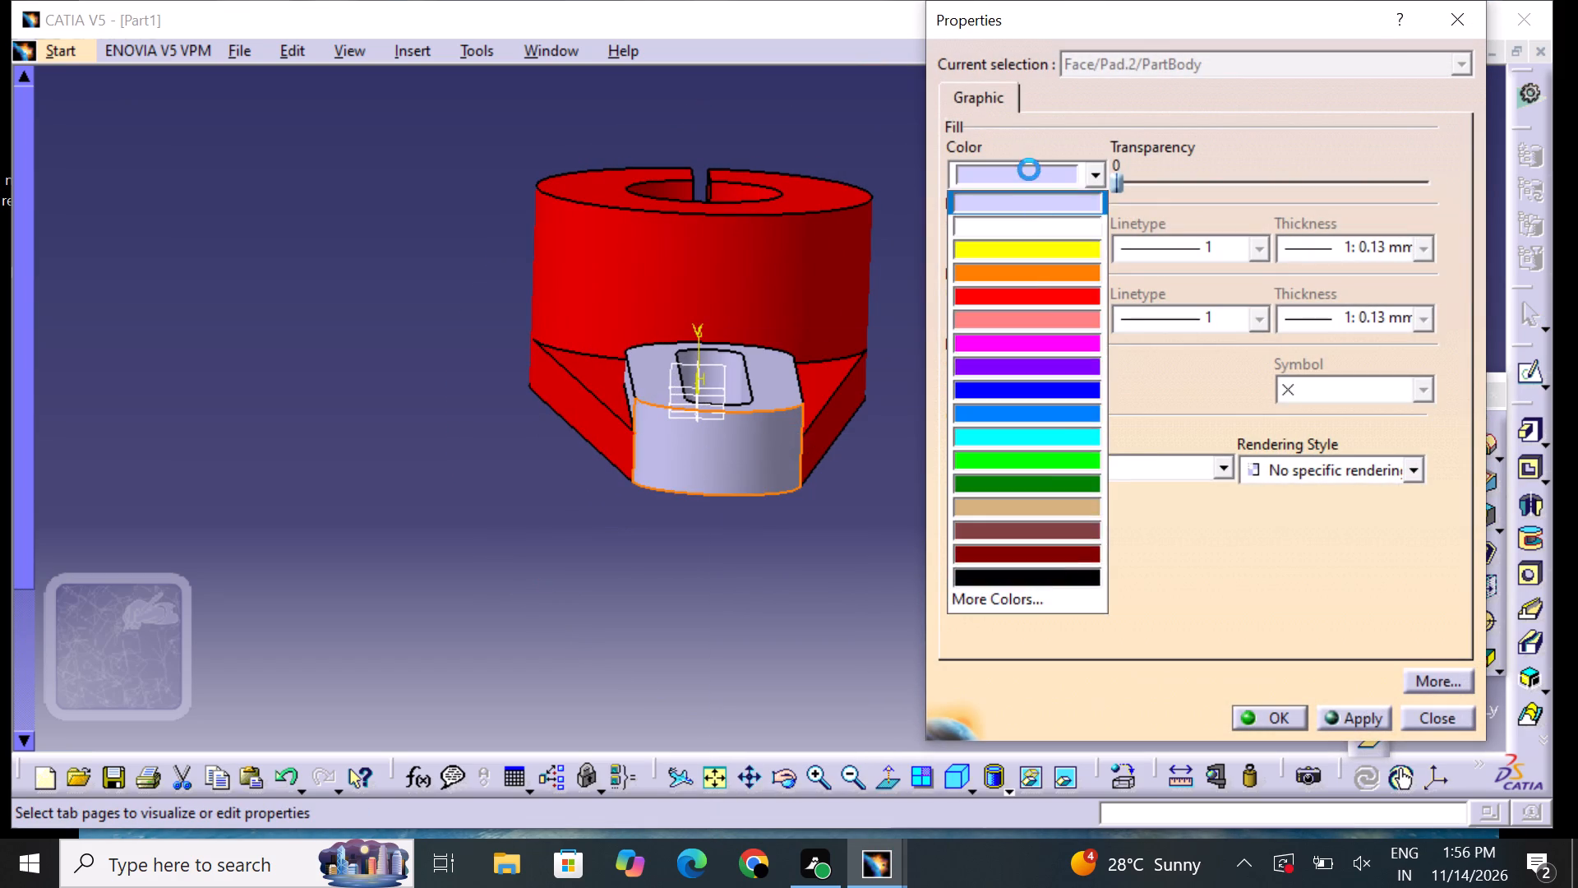
pyautogui.click(1037, 294)
pyautogui.click(1262, 710)
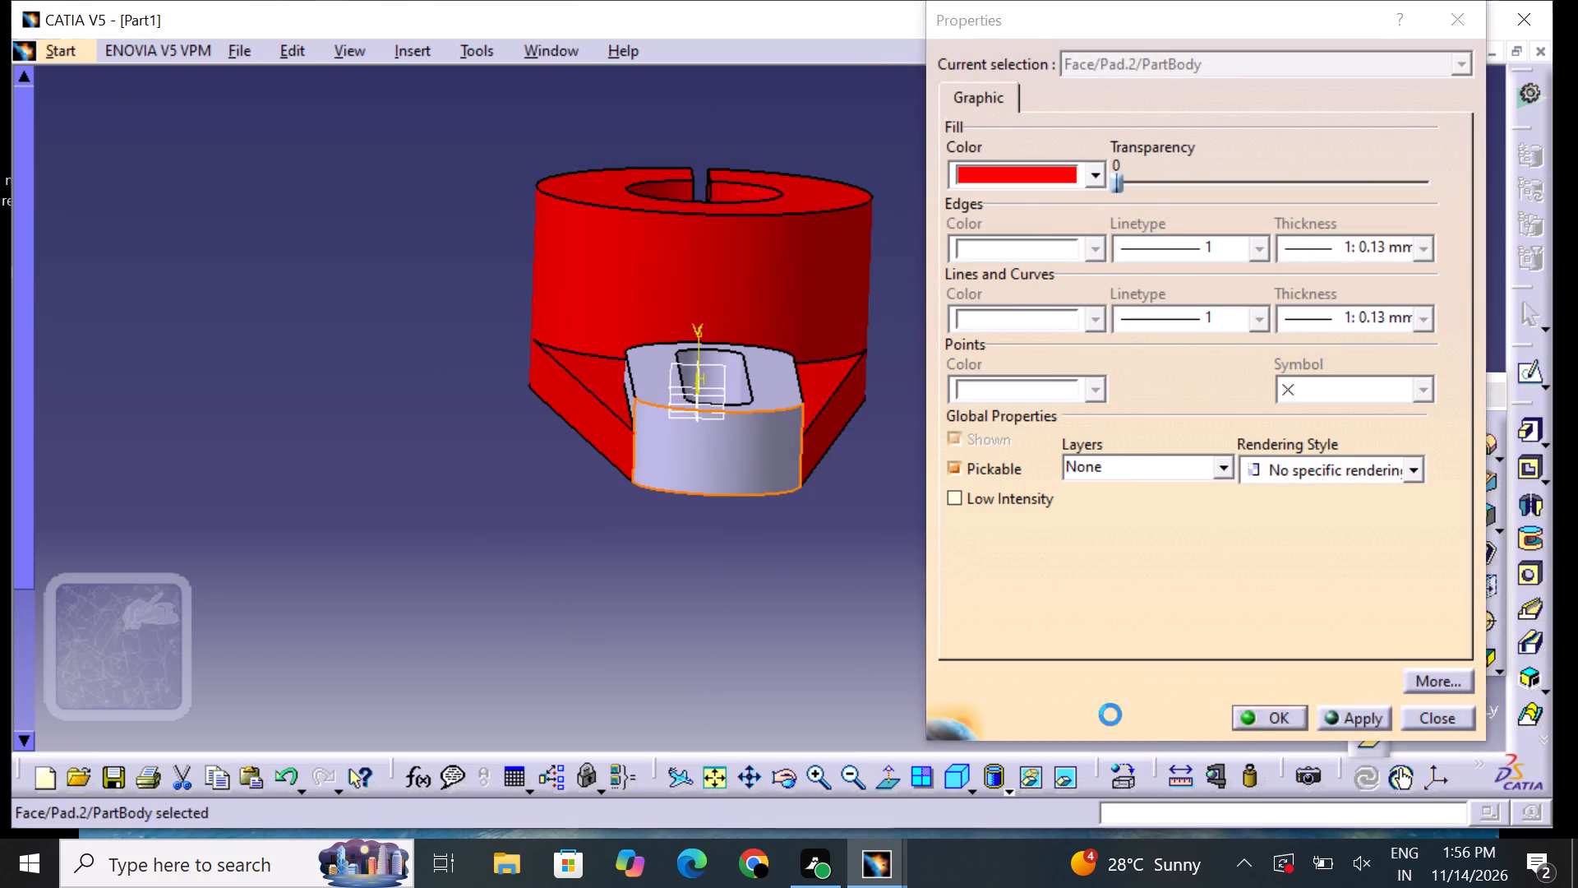
pyautogui.click(864, 695)
# Set the fill colour of the flat upper face surrounding the arm's slot to red.
pyautogui.moveTo(624, 132); pyautogui.dragTo(664, 302, button='middle')
pyautogui.moveTo(624, 131); pyautogui.dragTo(669, 311, button='right')
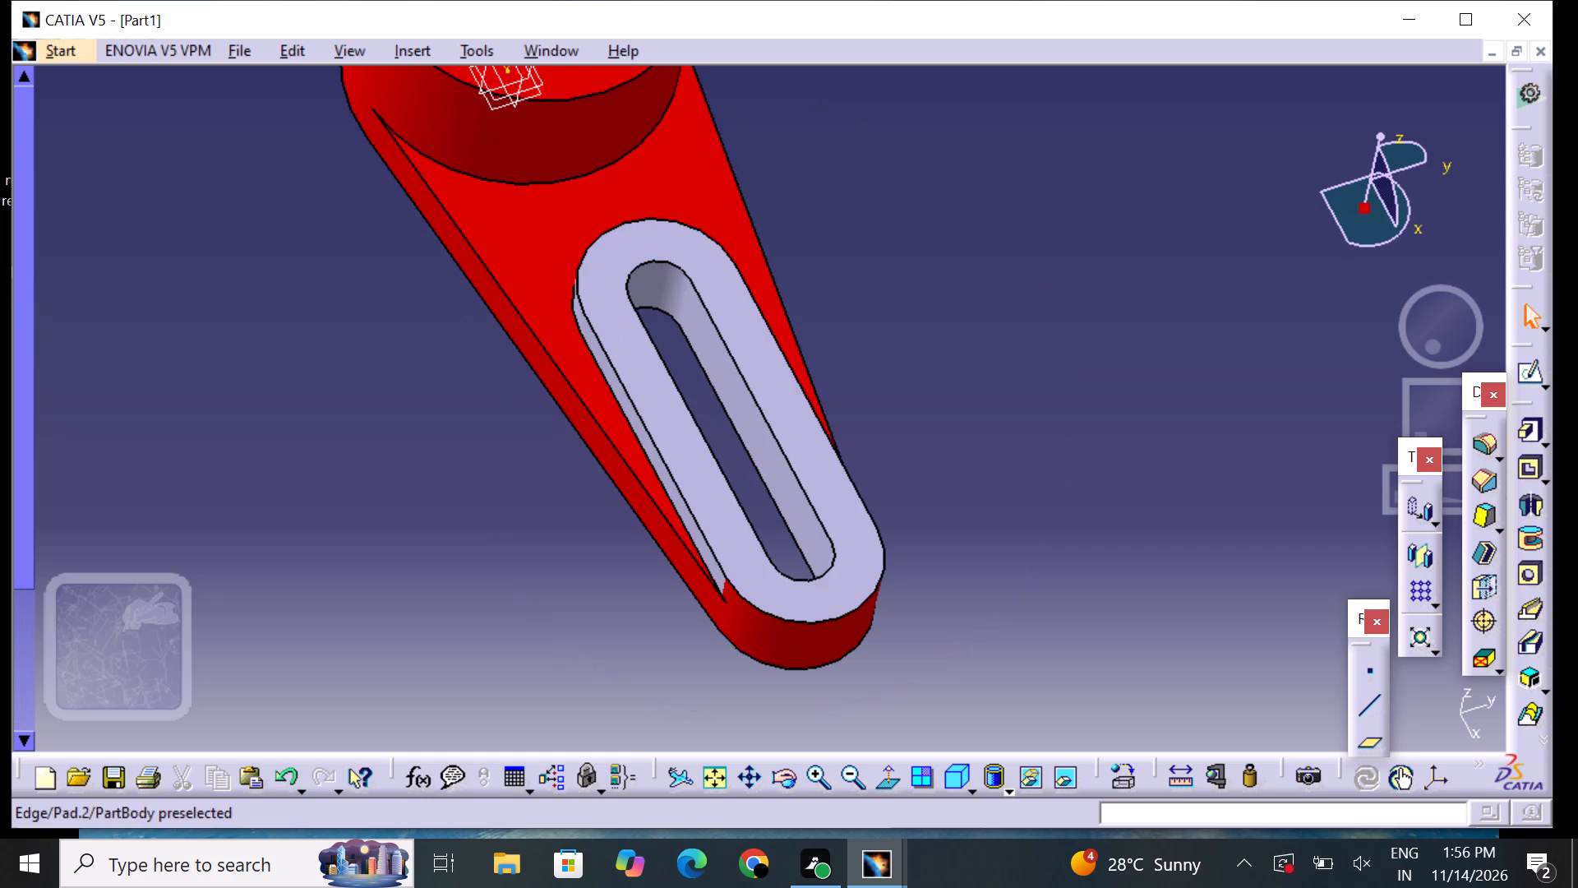
pyautogui.click(690, 451)
pyautogui.rightClick(690, 451)
pyautogui.click(778, 449)
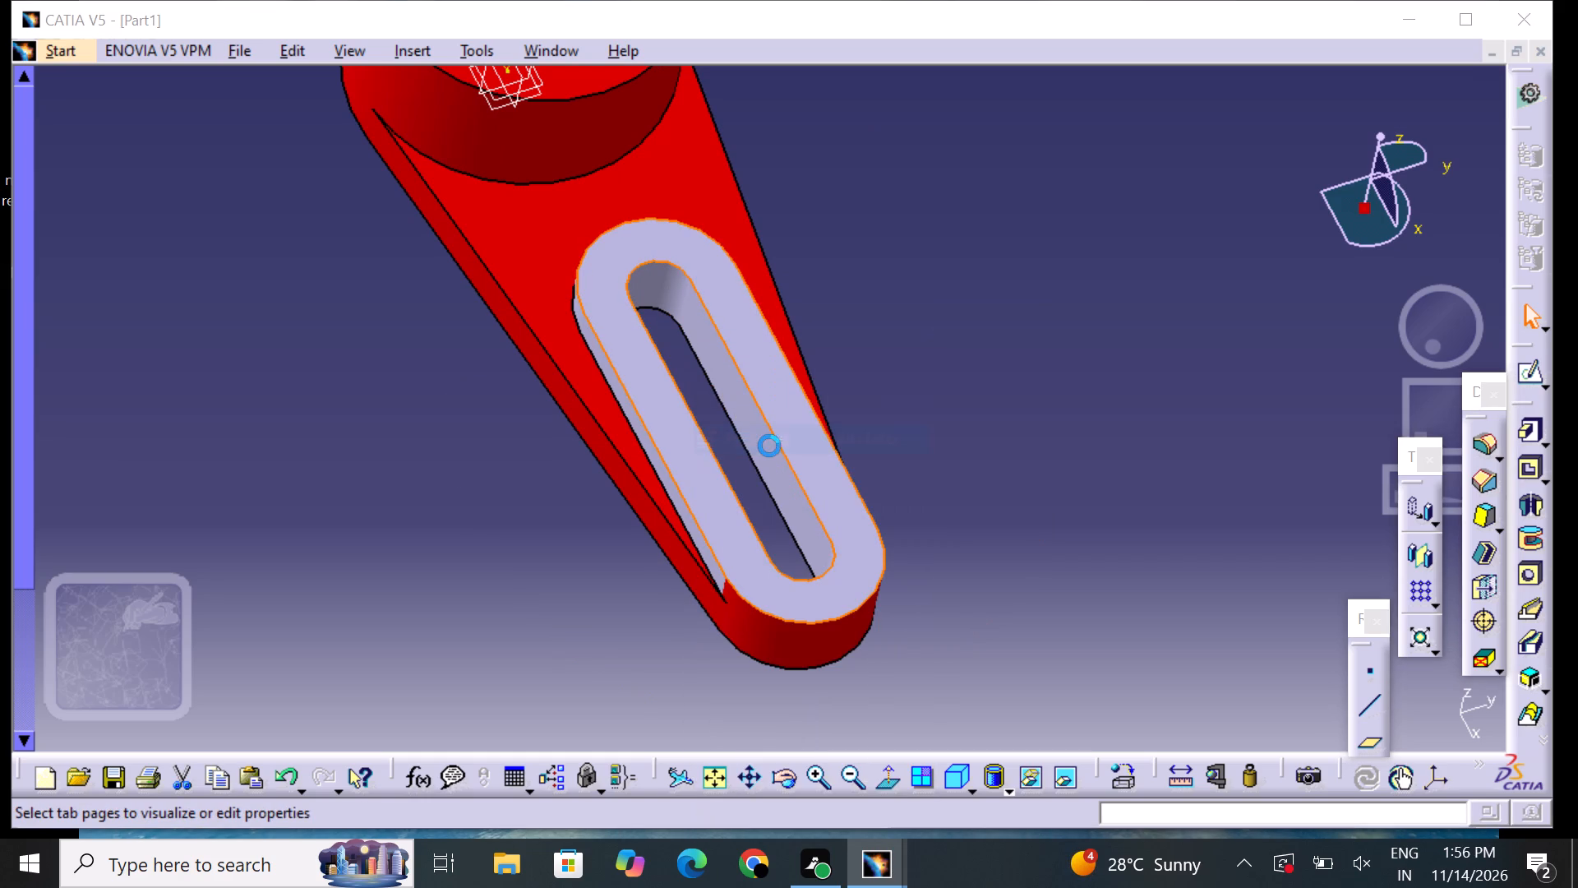
pyautogui.click(1027, 173)
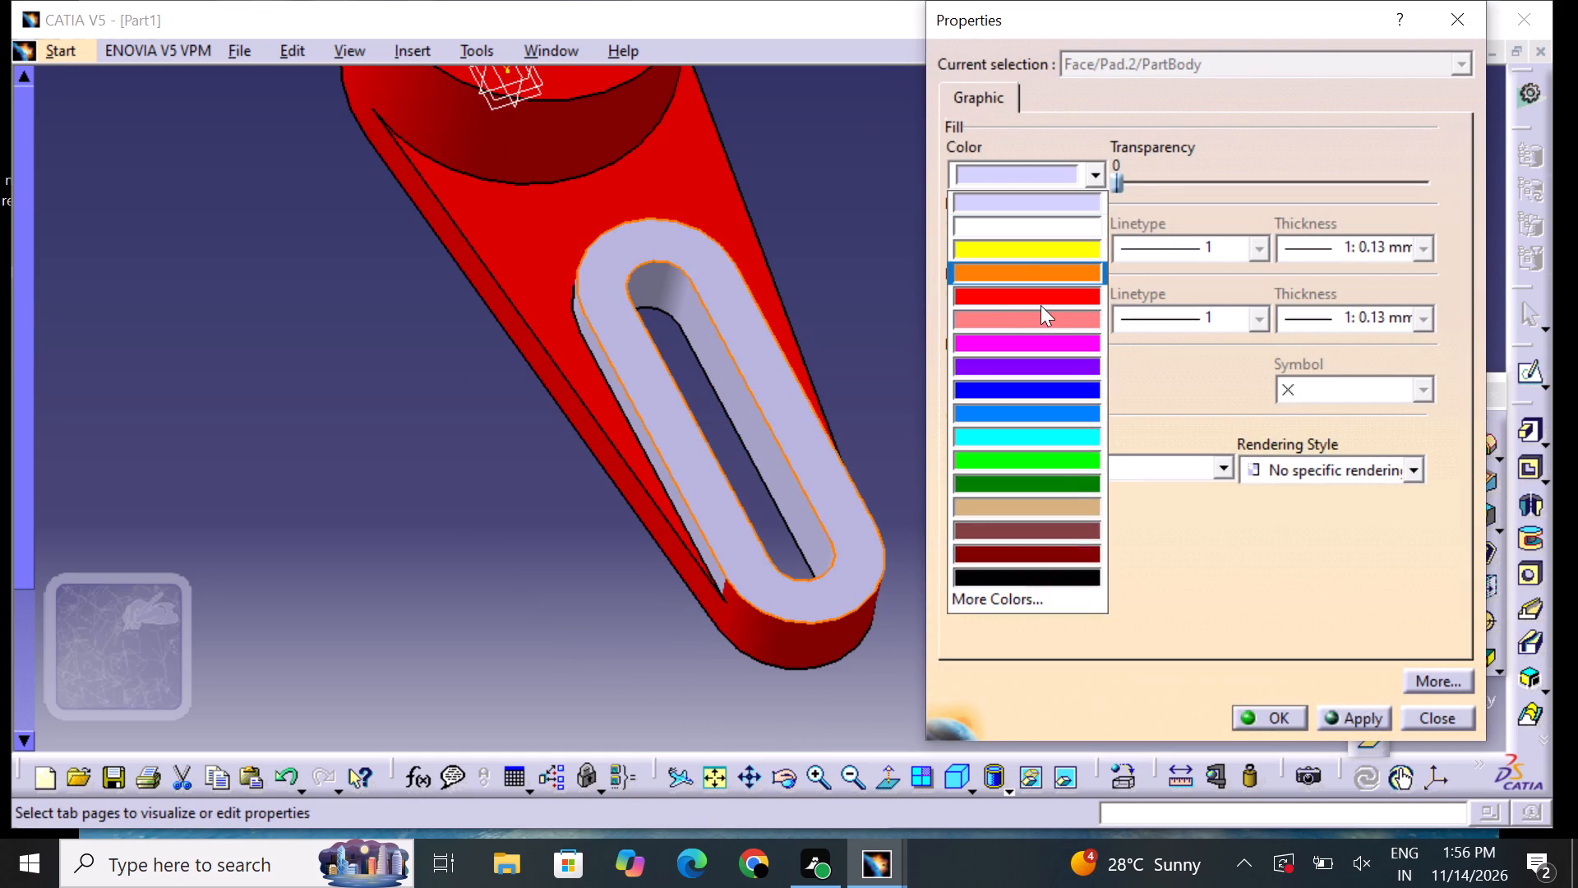
pyautogui.click(1040, 305)
pyautogui.click(1264, 726)
pyautogui.click(994, 730)
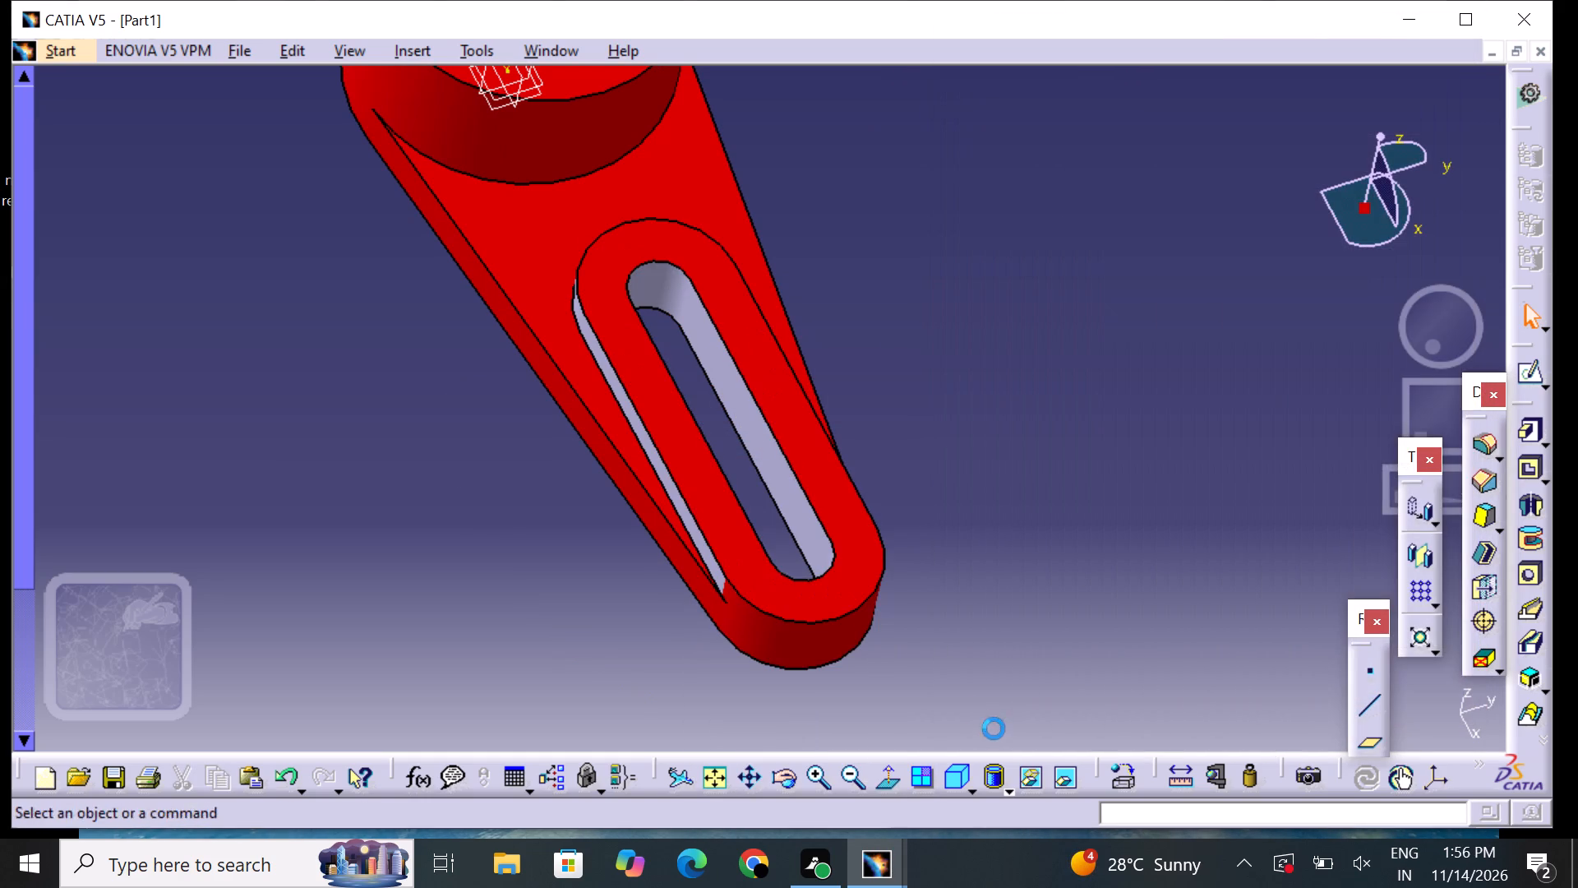
# Set the fill colour of the raised slot boss's straight outer side wall, on the red lug end face's side, to red.
pyautogui.moveTo(493, 530); pyautogui.dragTo(627, 457, button='middle')
pyautogui.moveTo(493, 528); pyautogui.dragTo(628, 456, button='right')
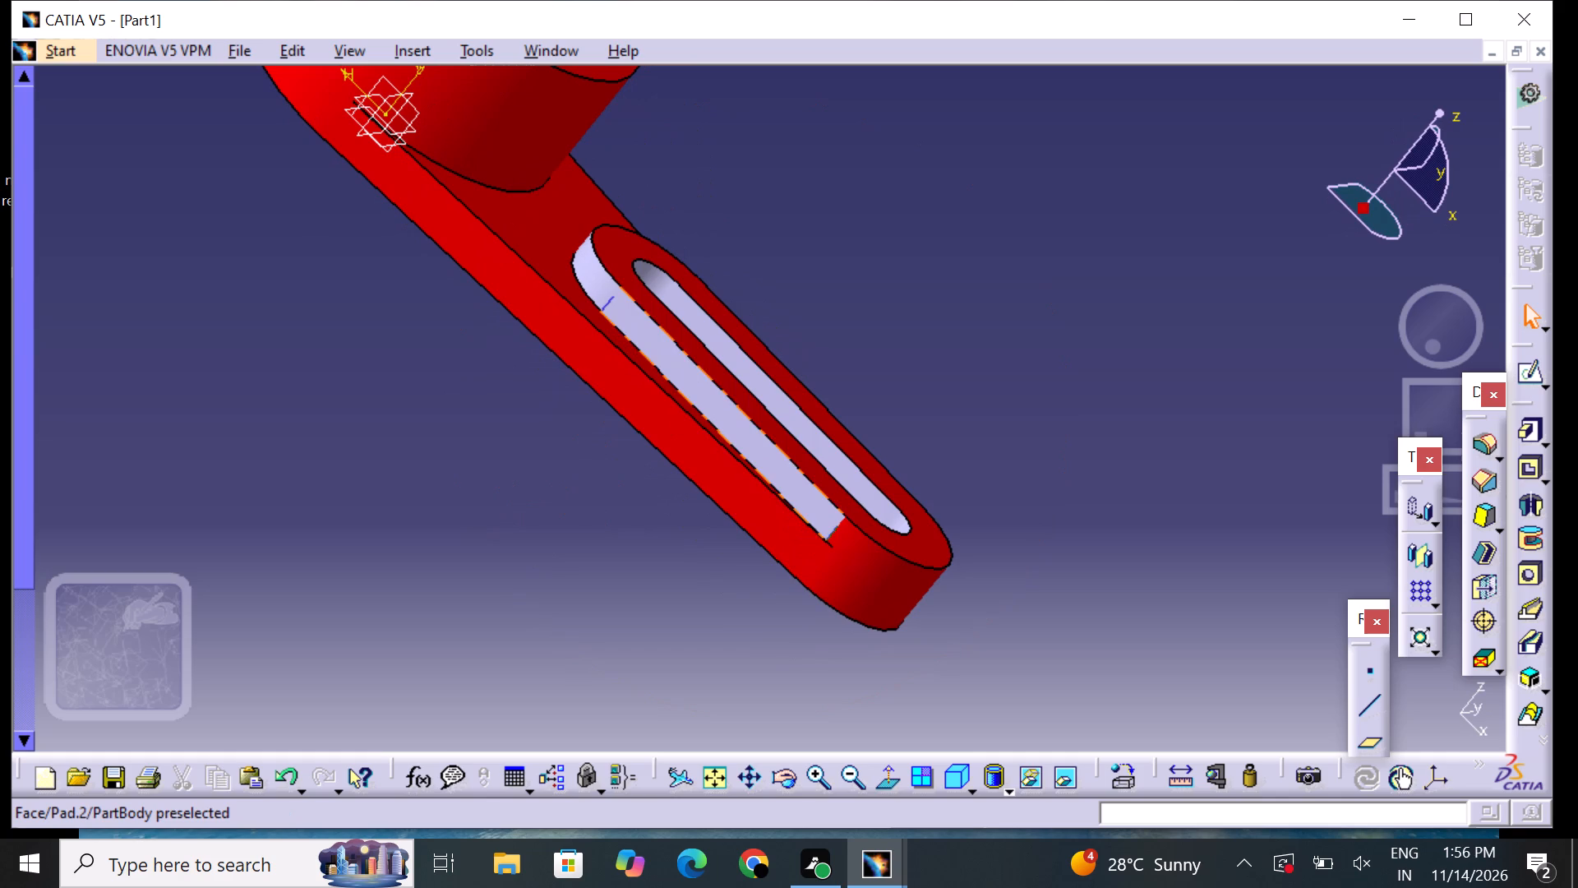
pyautogui.click(730, 420)
pyautogui.rightClick(730, 420)
pyautogui.click(762, 428)
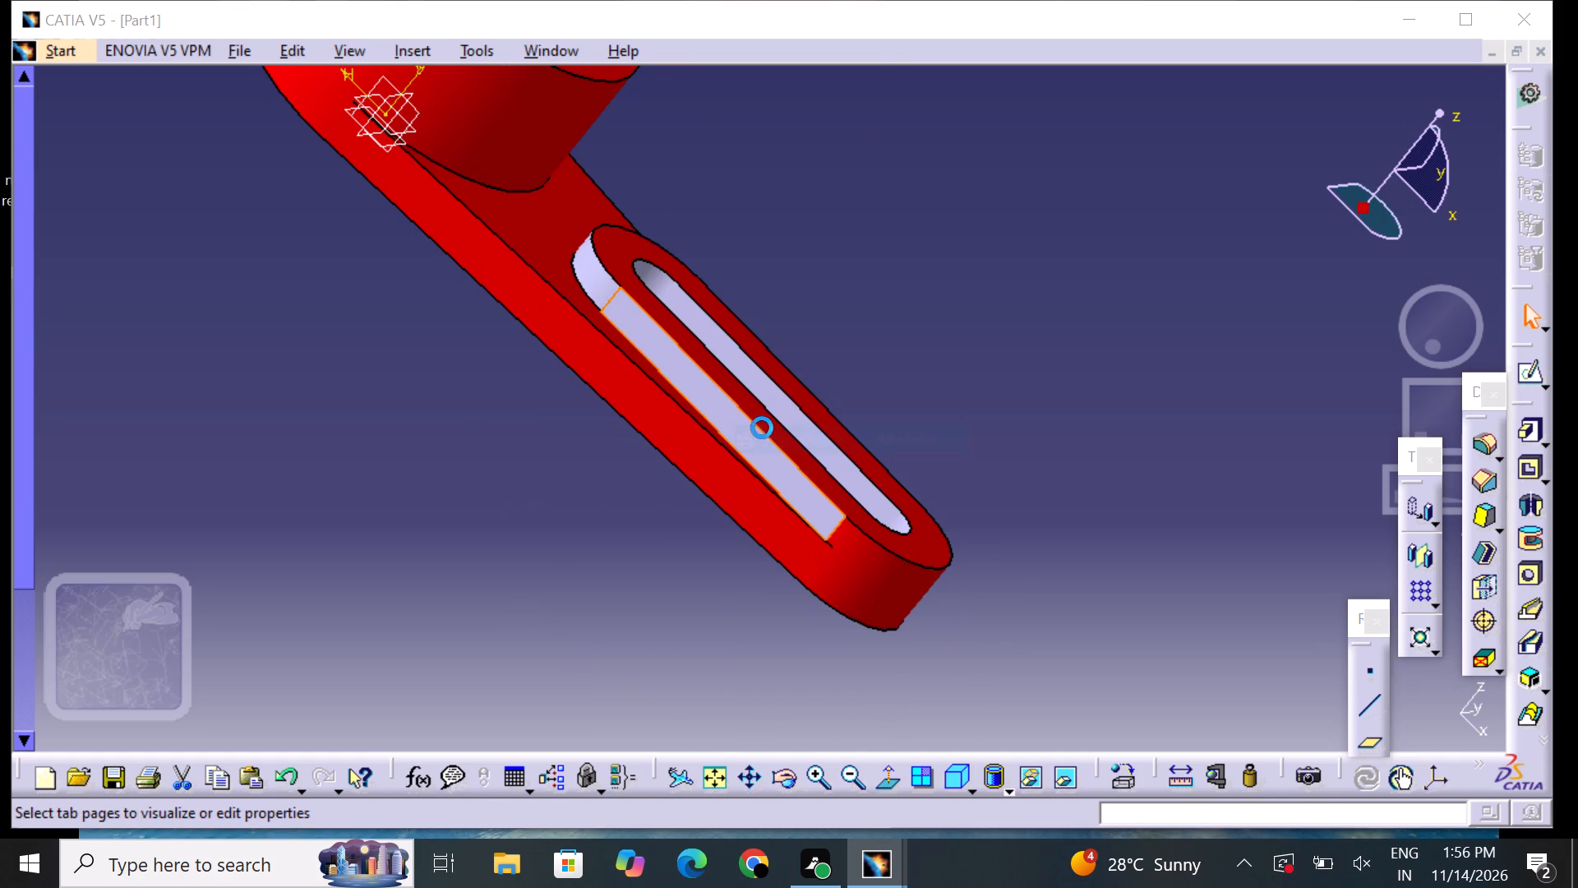
pyautogui.click(981, 160)
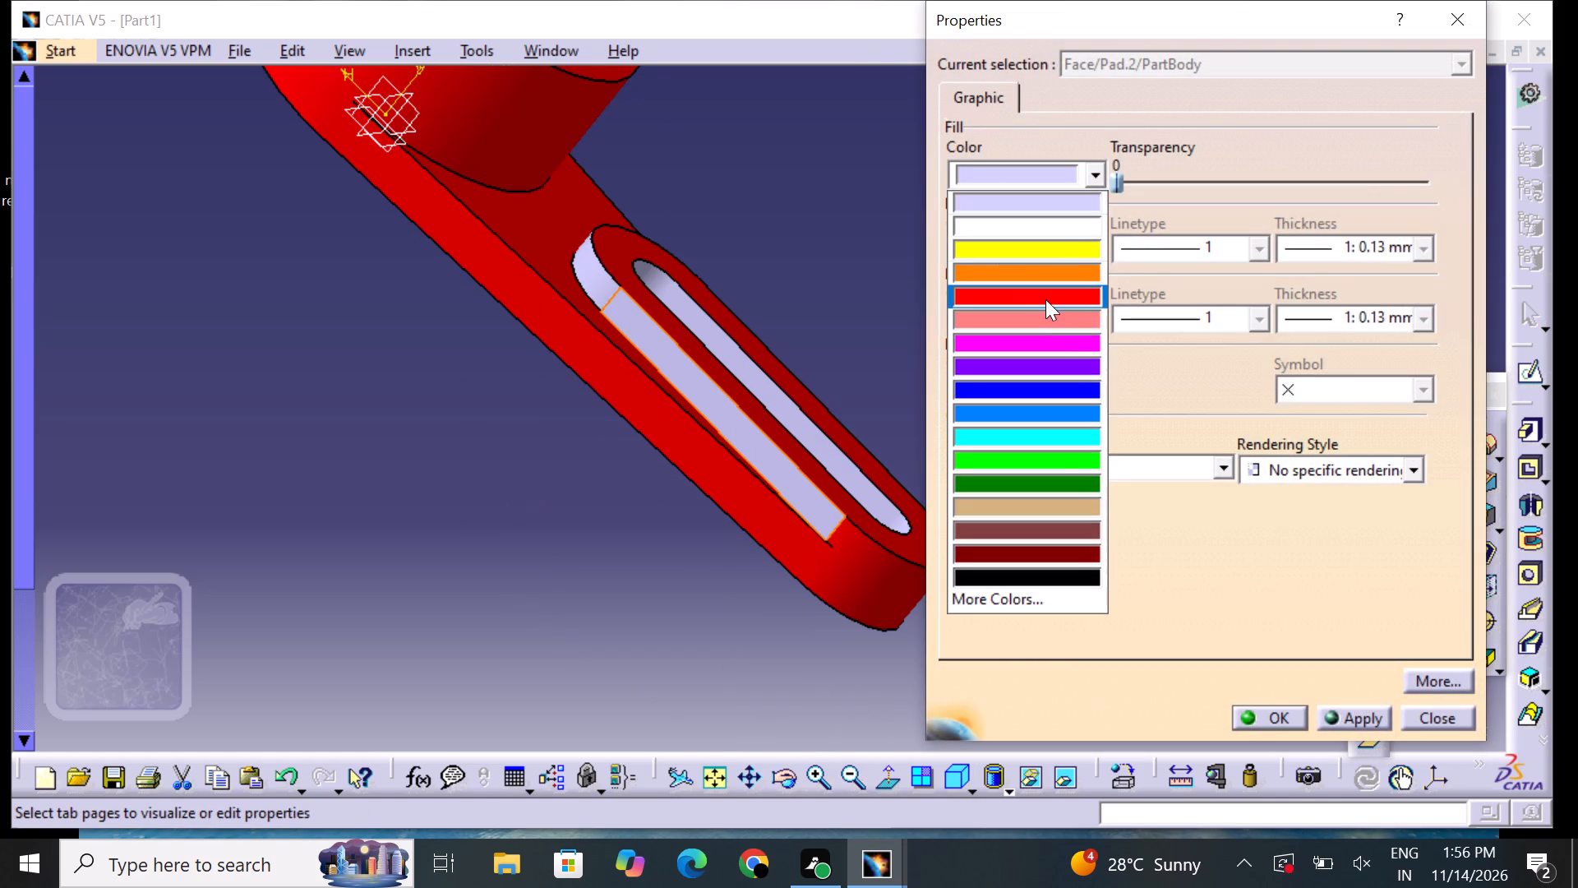
pyautogui.click(1045, 298)
pyautogui.click(1285, 723)
pyautogui.click(1081, 694)
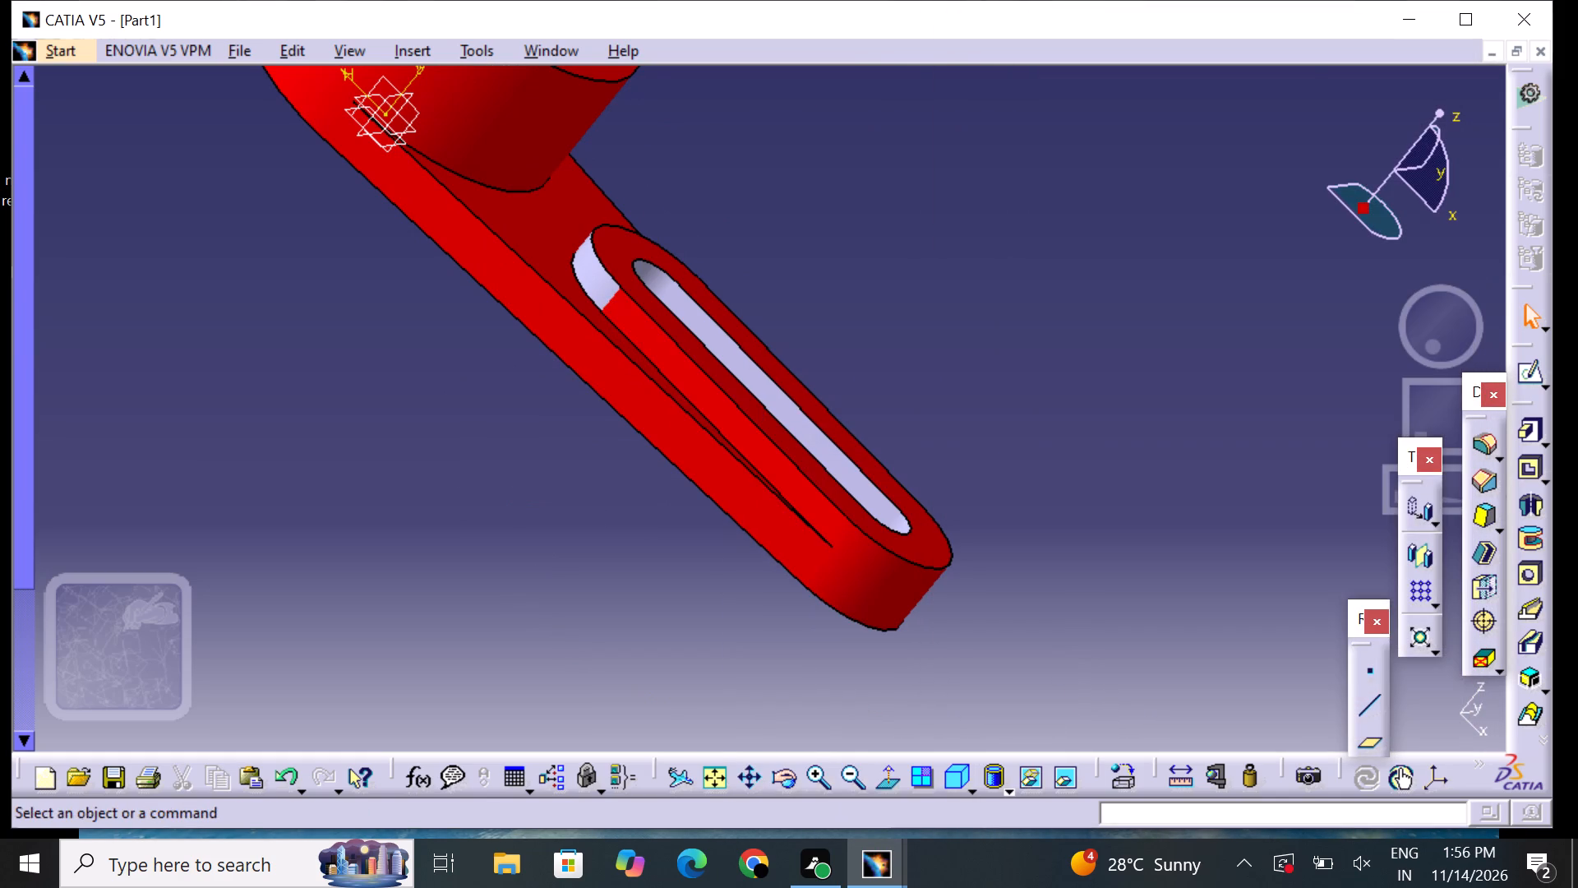
# Set the fill colour of the slot boss's opposite straight outer side wall, on the uncoloured lug end face's side, to red.
pyautogui.scroll(1, 1085, 618)
pyautogui.moveTo(1085, 617); pyautogui.dragTo(233, 436, button='middle')
pyautogui.moveTo(1085, 617); pyautogui.dragTo(233, 436, button='right')
pyautogui.moveTo(336, 510); pyautogui.dragTo(632, 290, button='middle')
pyautogui.moveTo(339, 507); pyautogui.dragTo(632, 290, button='right')
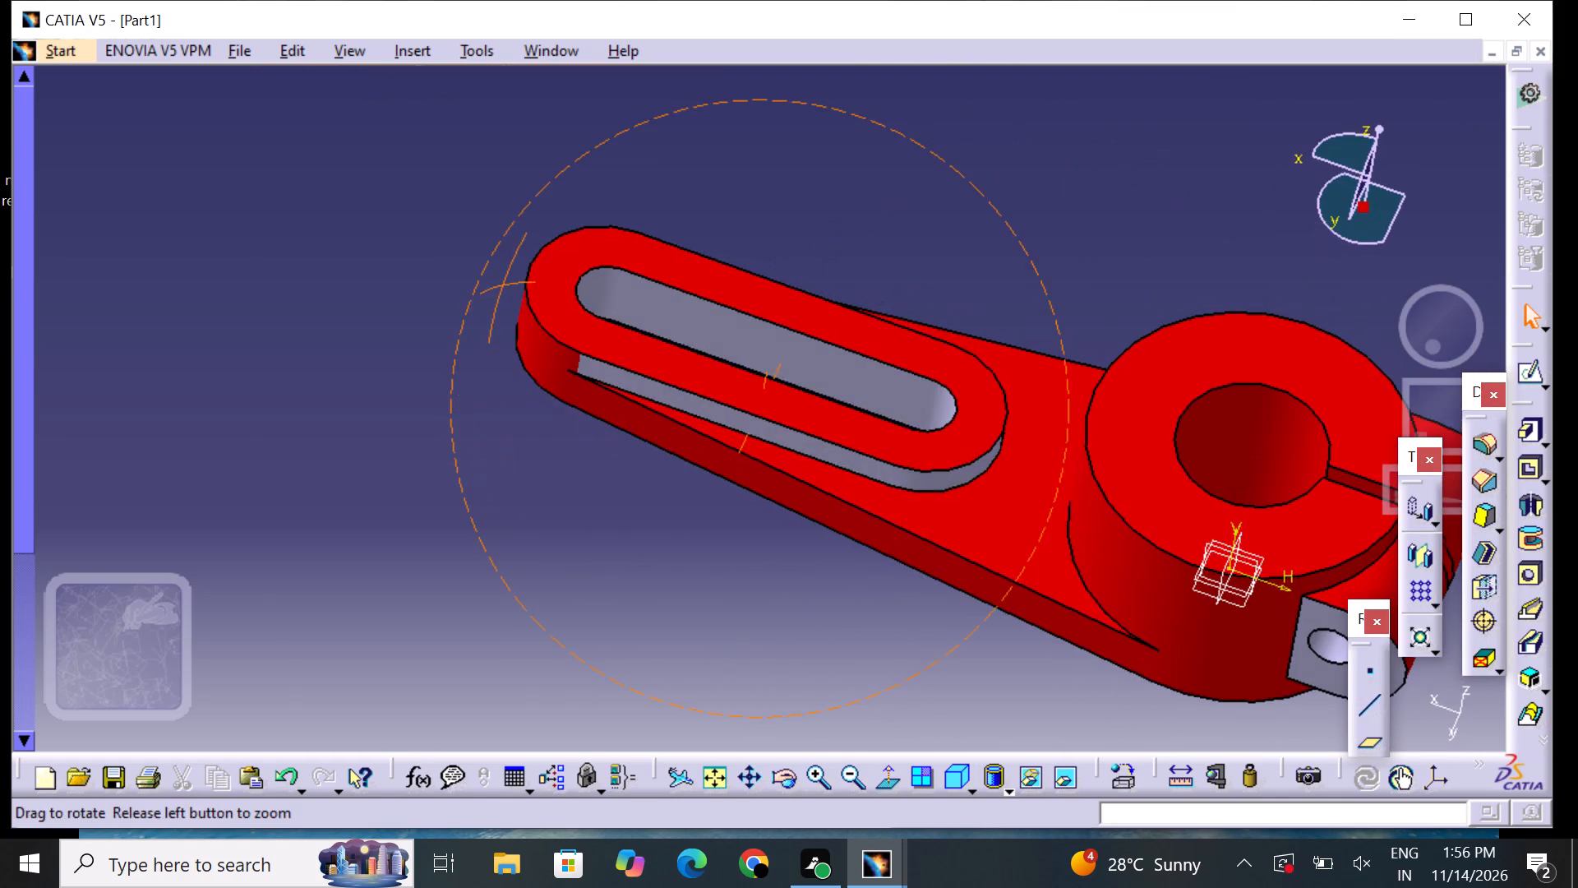
pyautogui.moveTo(632, 290); pyautogui.dragTo(633, 287, button='middle')
pyautogui.moveTo(632, 290); pyautogui.dragTo(633, 287, button='right')
pyautogui.click(787, 435)
pyautogui.rightClick(787, 435)
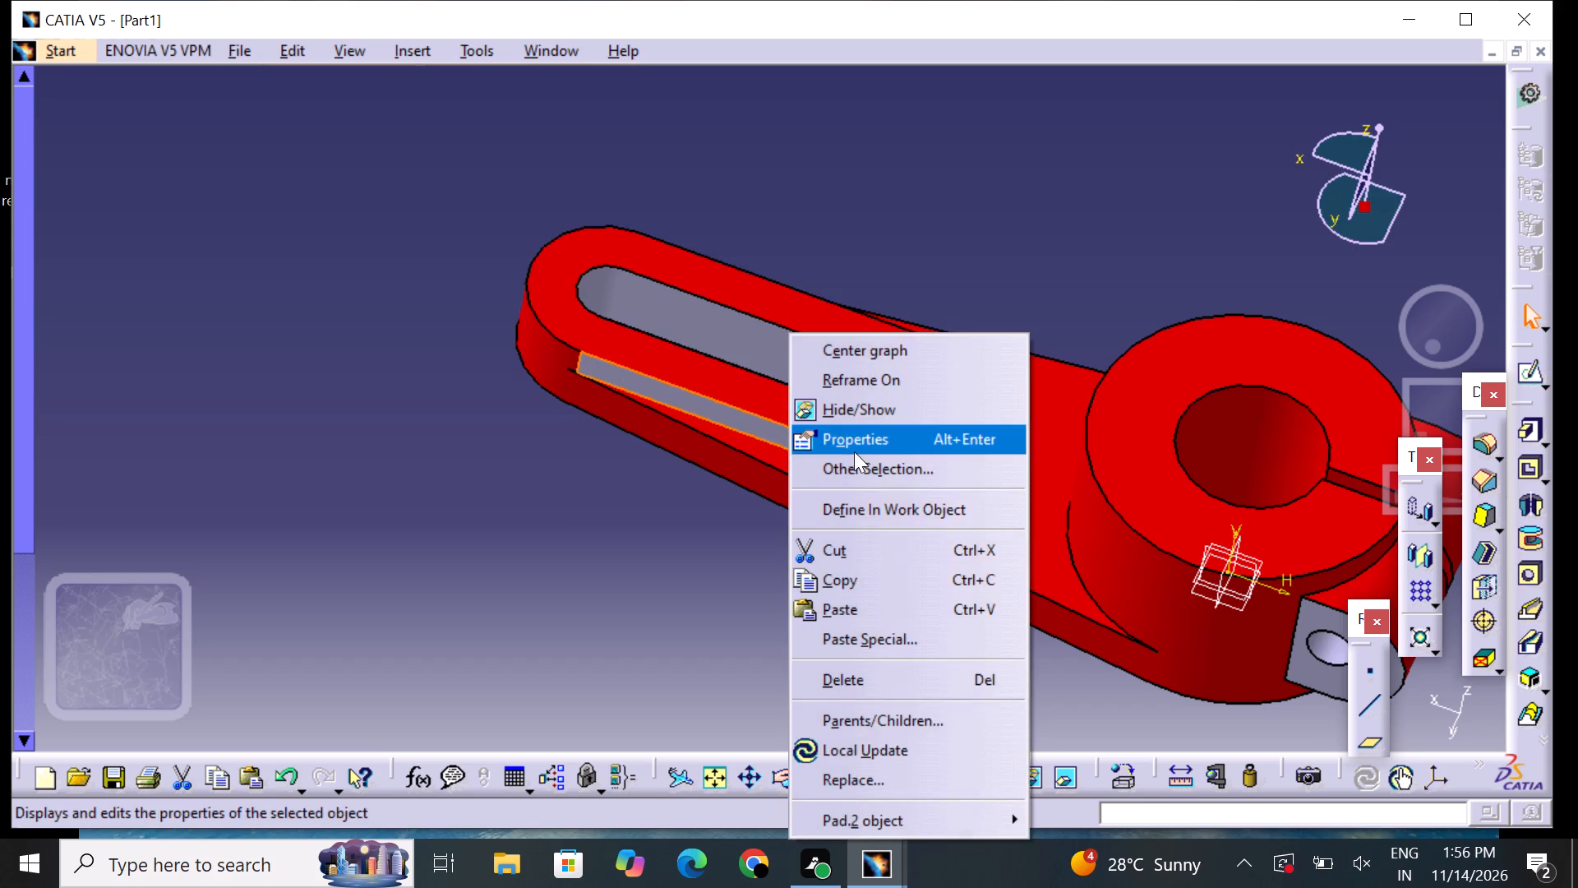
pyautogui.click(856, 451)
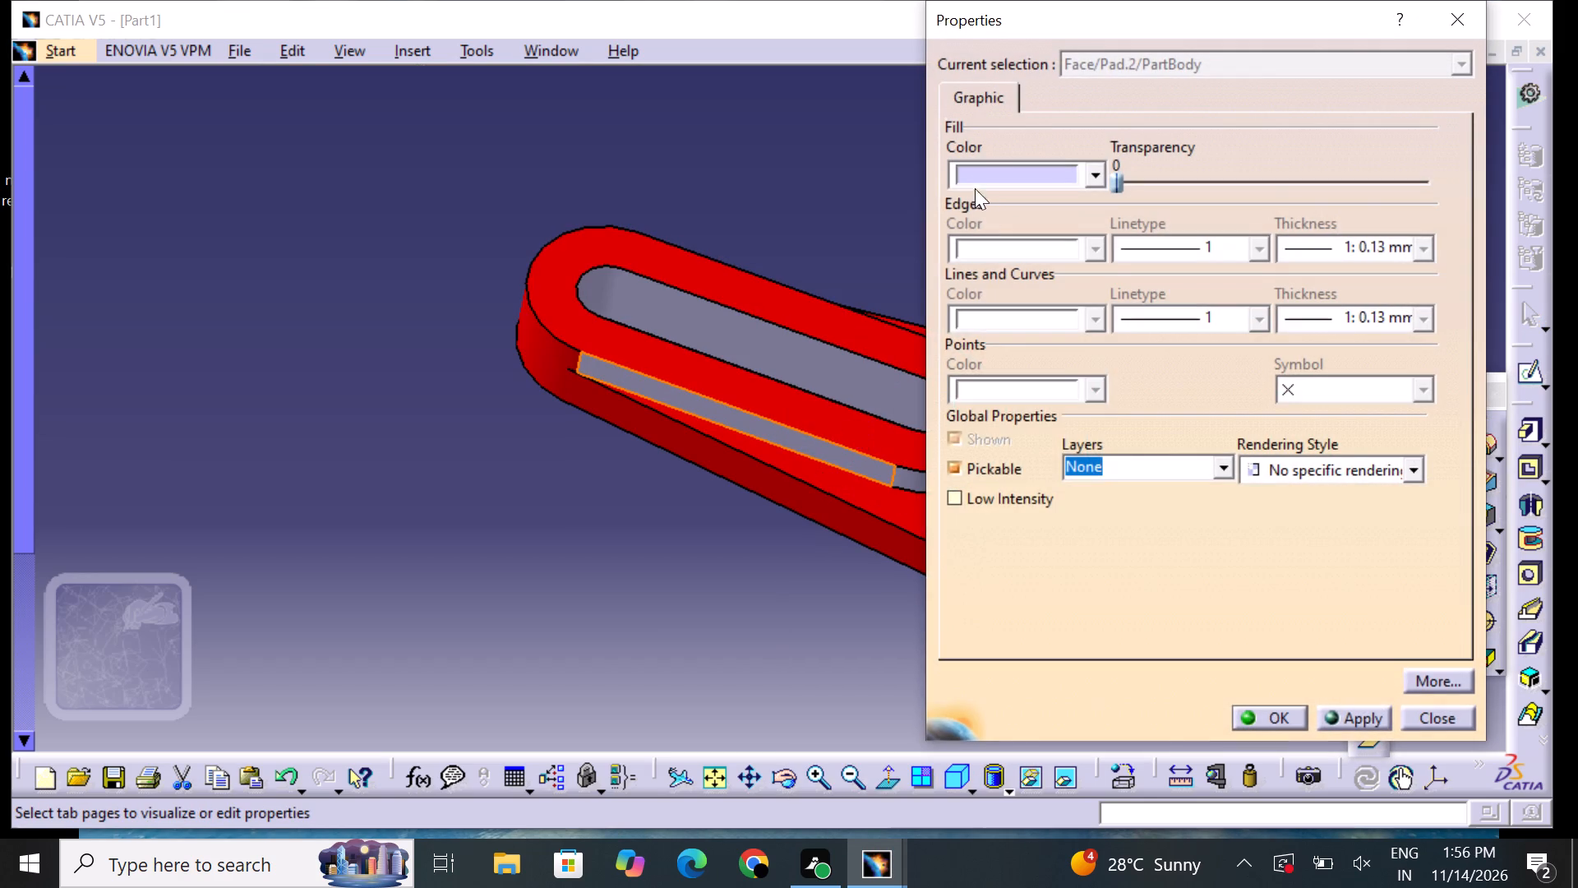
pyautogui.click(975, 175)
pyautogui.click(1010, 285)
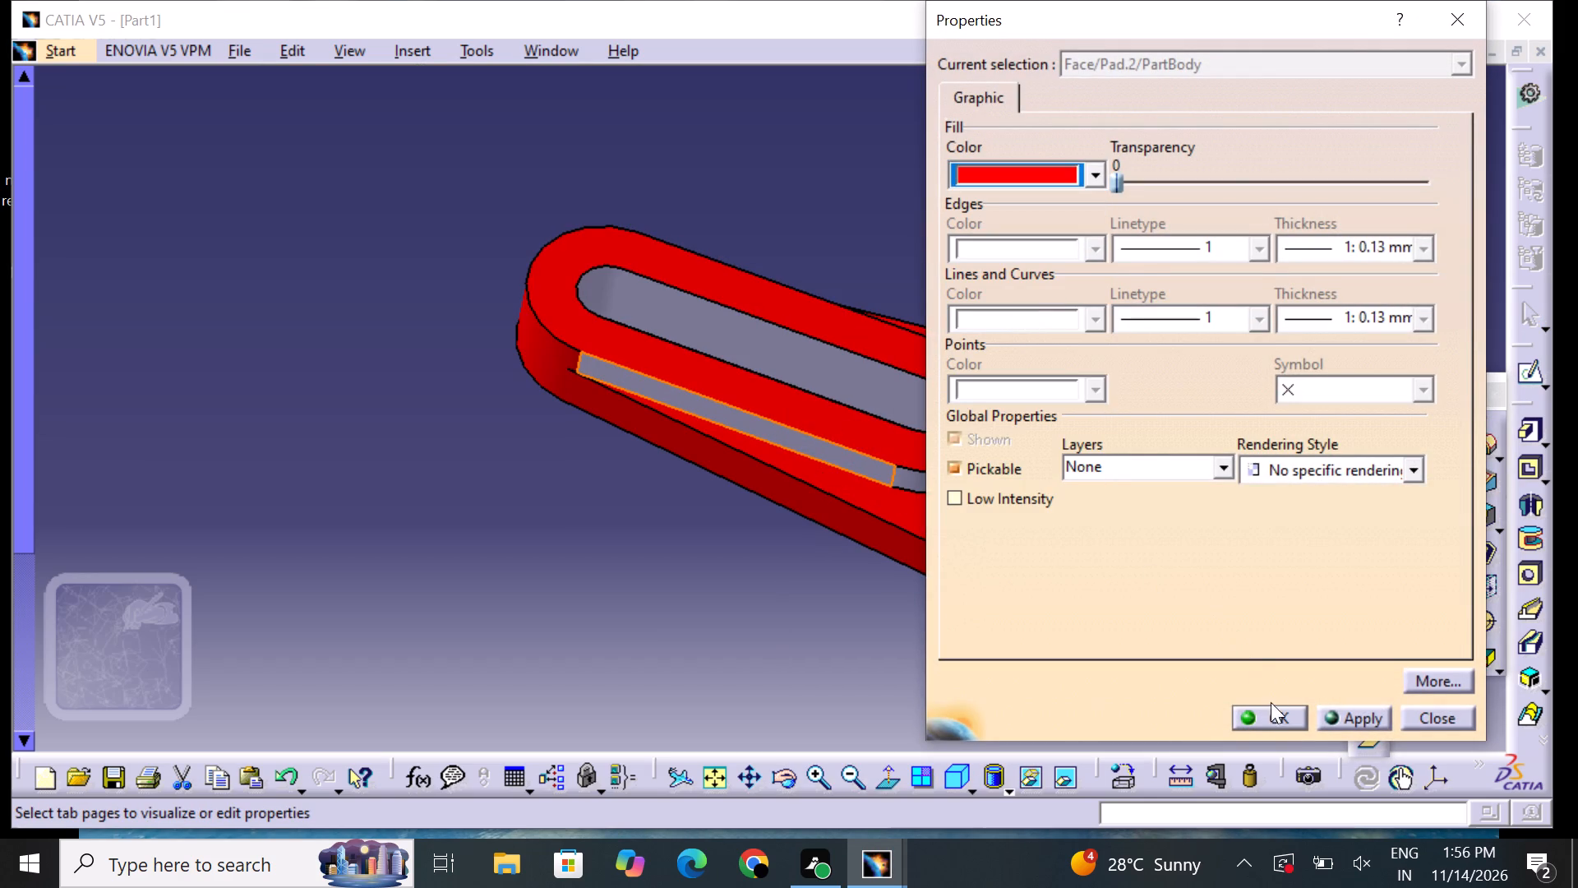
pyautogui.click(1275, 715)
pyautogui.click(662, 650)
# Set the fill colour of the slot boss's curved outer end wall facing the ring to red.
pyautogui.moveTo(877, 637); pyautogui.dragTo(342, 379, button='middle')
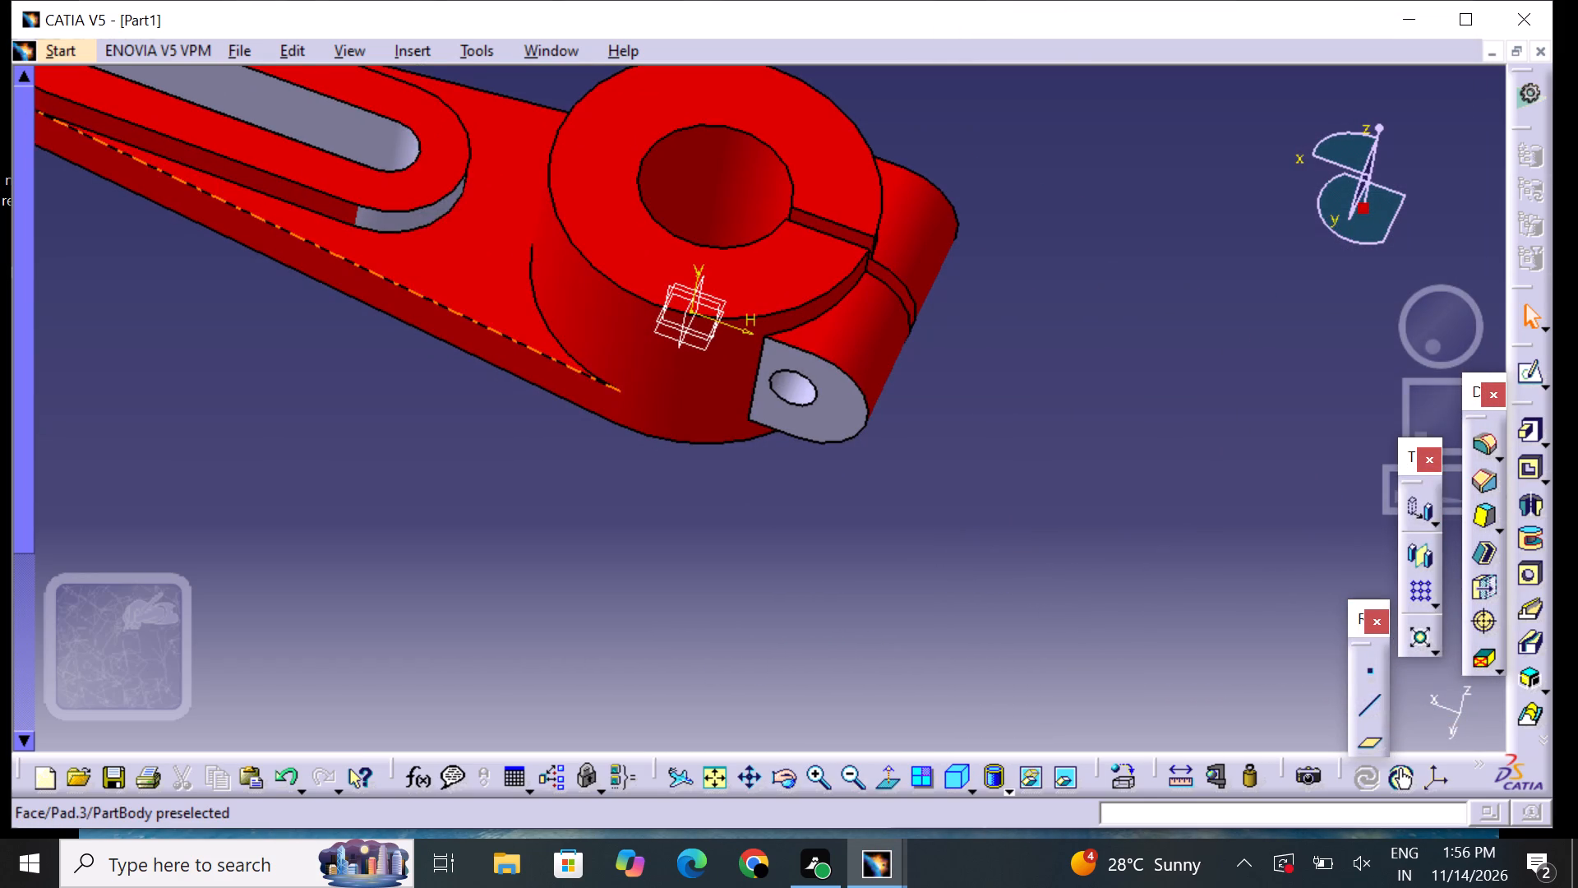
pyautogui.click(411, 223)
pyautogui.rightClick(412, 220)
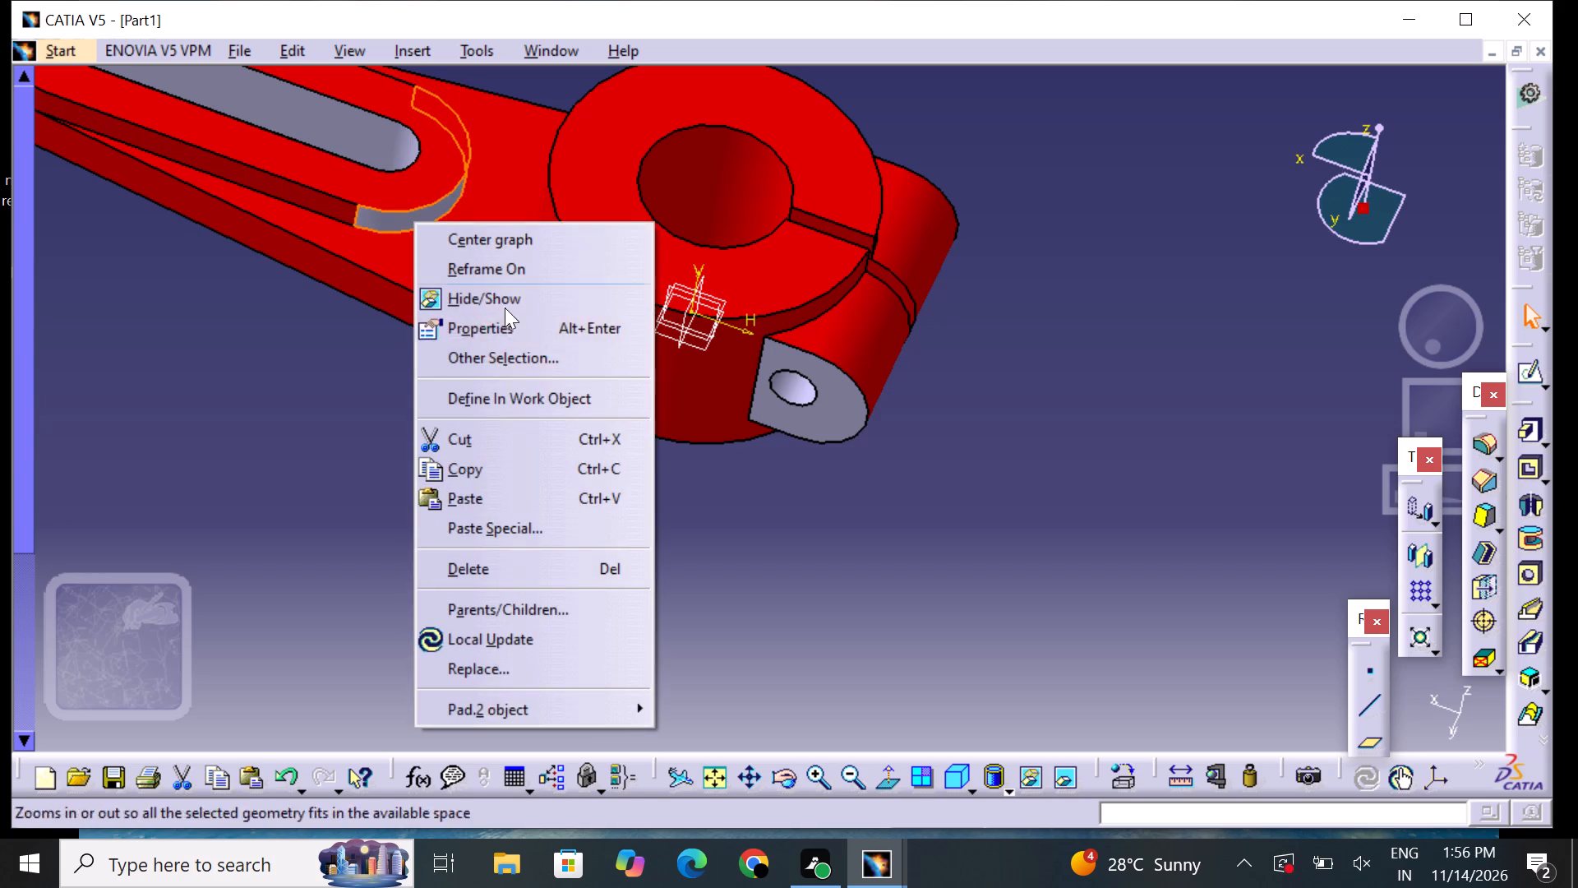
pyautogui.click(510, 320)
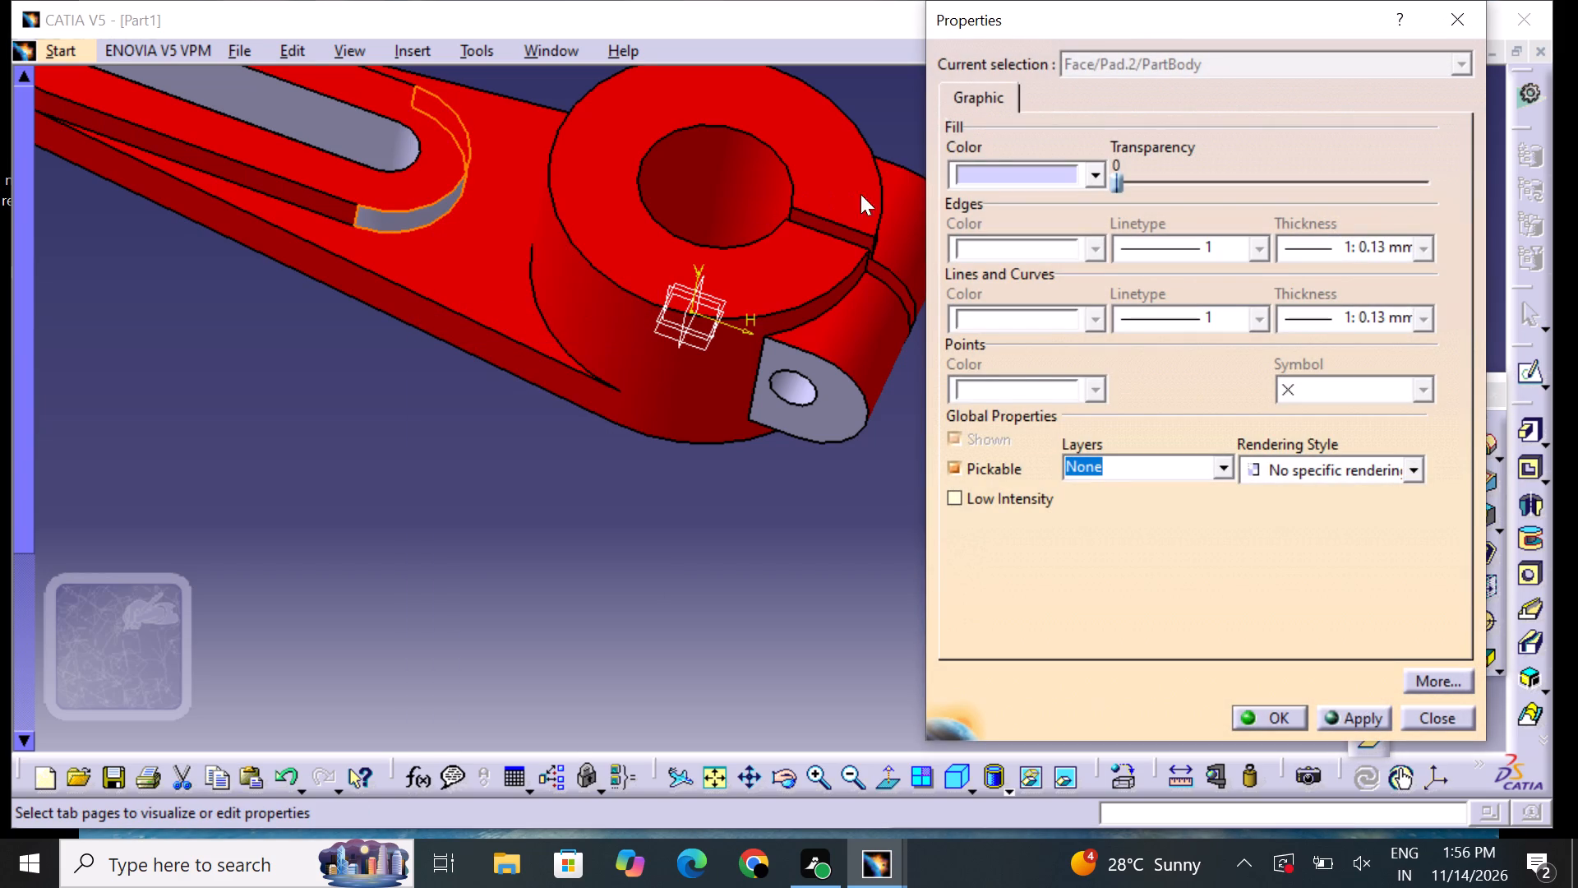
pyautogui.click(989, 169)
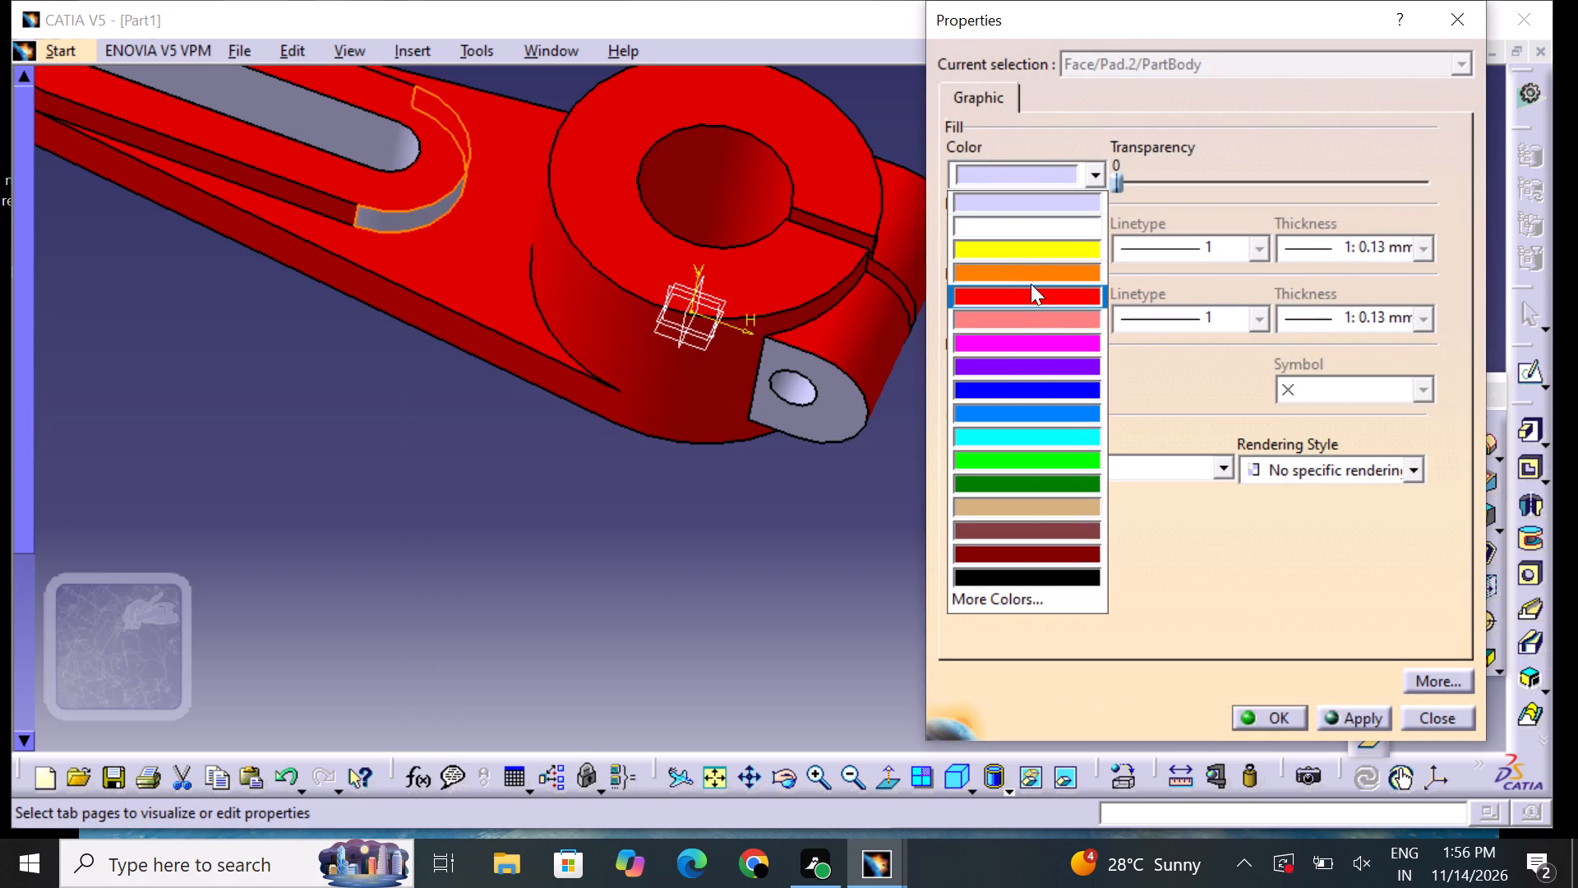
pyautogui.click(1031, 295)
pyautogui.click(1280, 712)
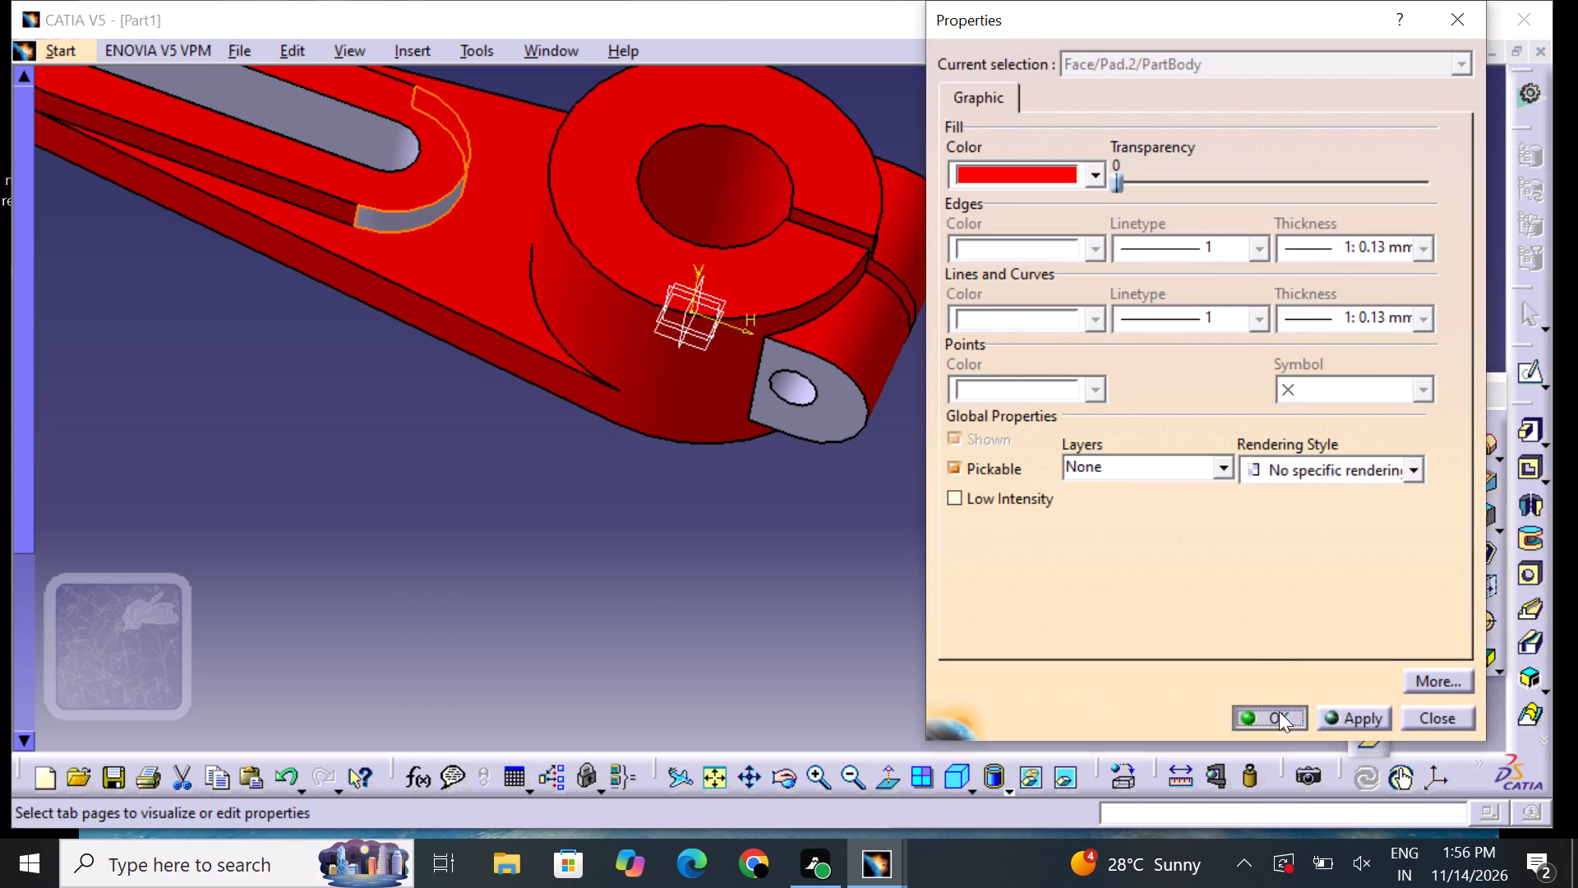
pyautogui.click(746, 603)
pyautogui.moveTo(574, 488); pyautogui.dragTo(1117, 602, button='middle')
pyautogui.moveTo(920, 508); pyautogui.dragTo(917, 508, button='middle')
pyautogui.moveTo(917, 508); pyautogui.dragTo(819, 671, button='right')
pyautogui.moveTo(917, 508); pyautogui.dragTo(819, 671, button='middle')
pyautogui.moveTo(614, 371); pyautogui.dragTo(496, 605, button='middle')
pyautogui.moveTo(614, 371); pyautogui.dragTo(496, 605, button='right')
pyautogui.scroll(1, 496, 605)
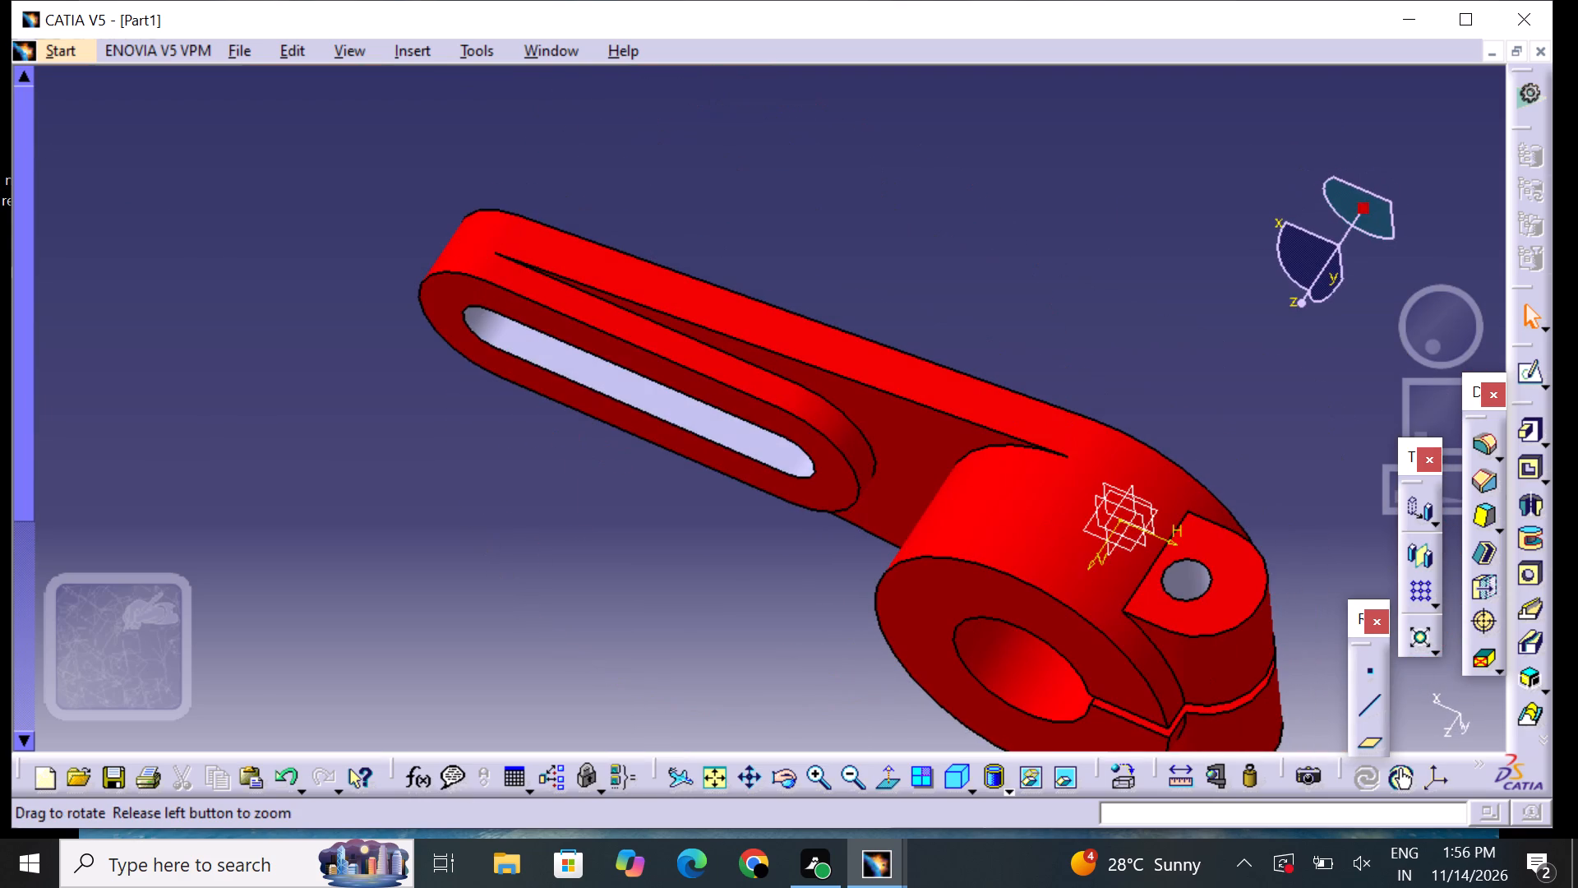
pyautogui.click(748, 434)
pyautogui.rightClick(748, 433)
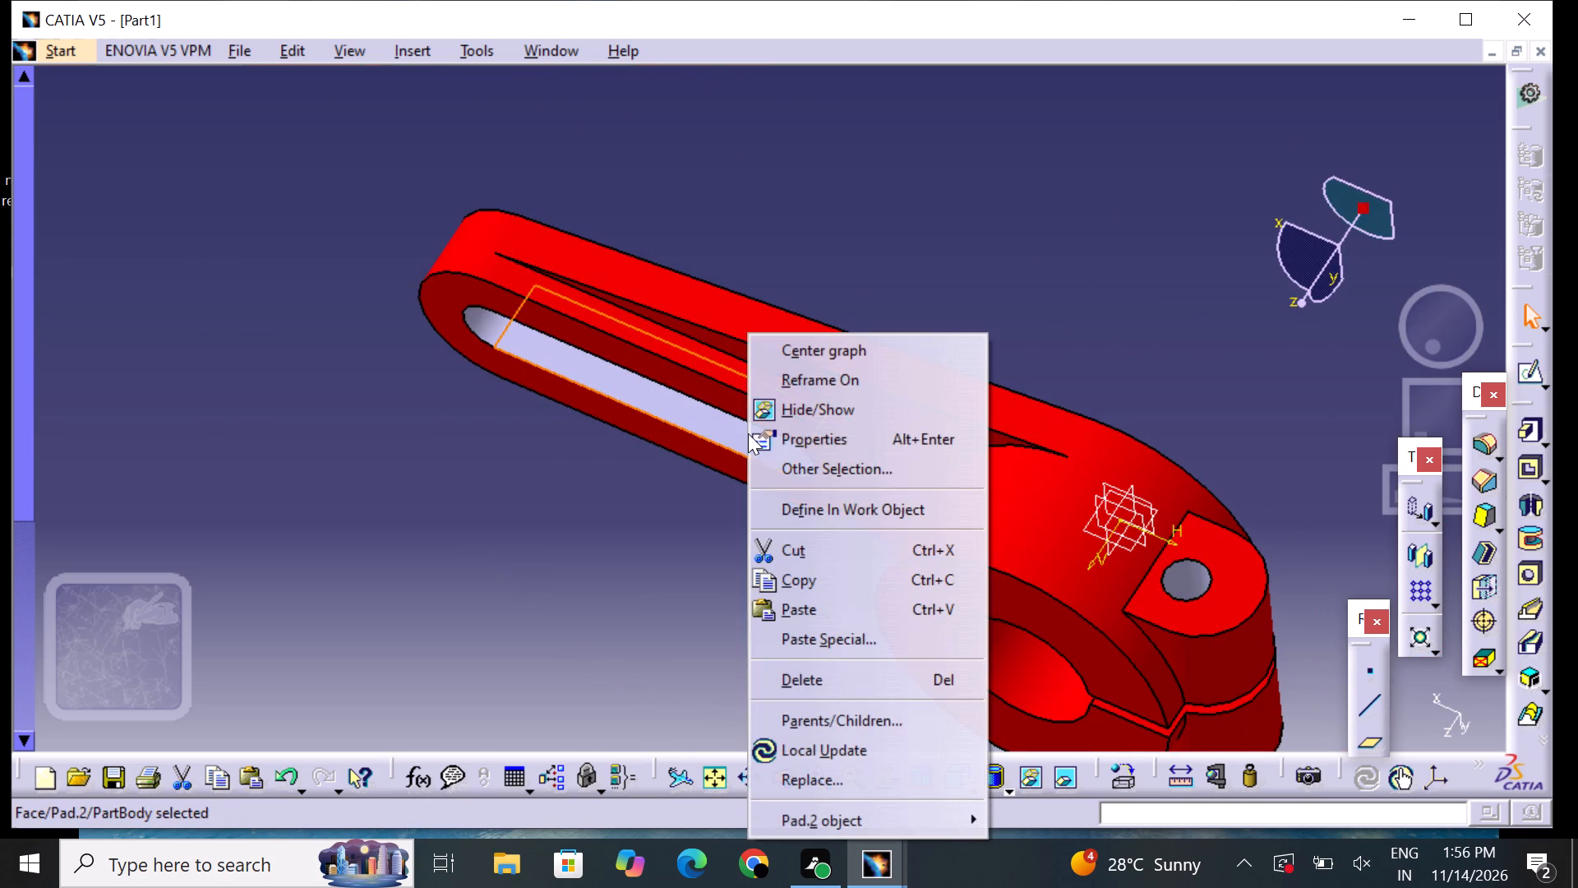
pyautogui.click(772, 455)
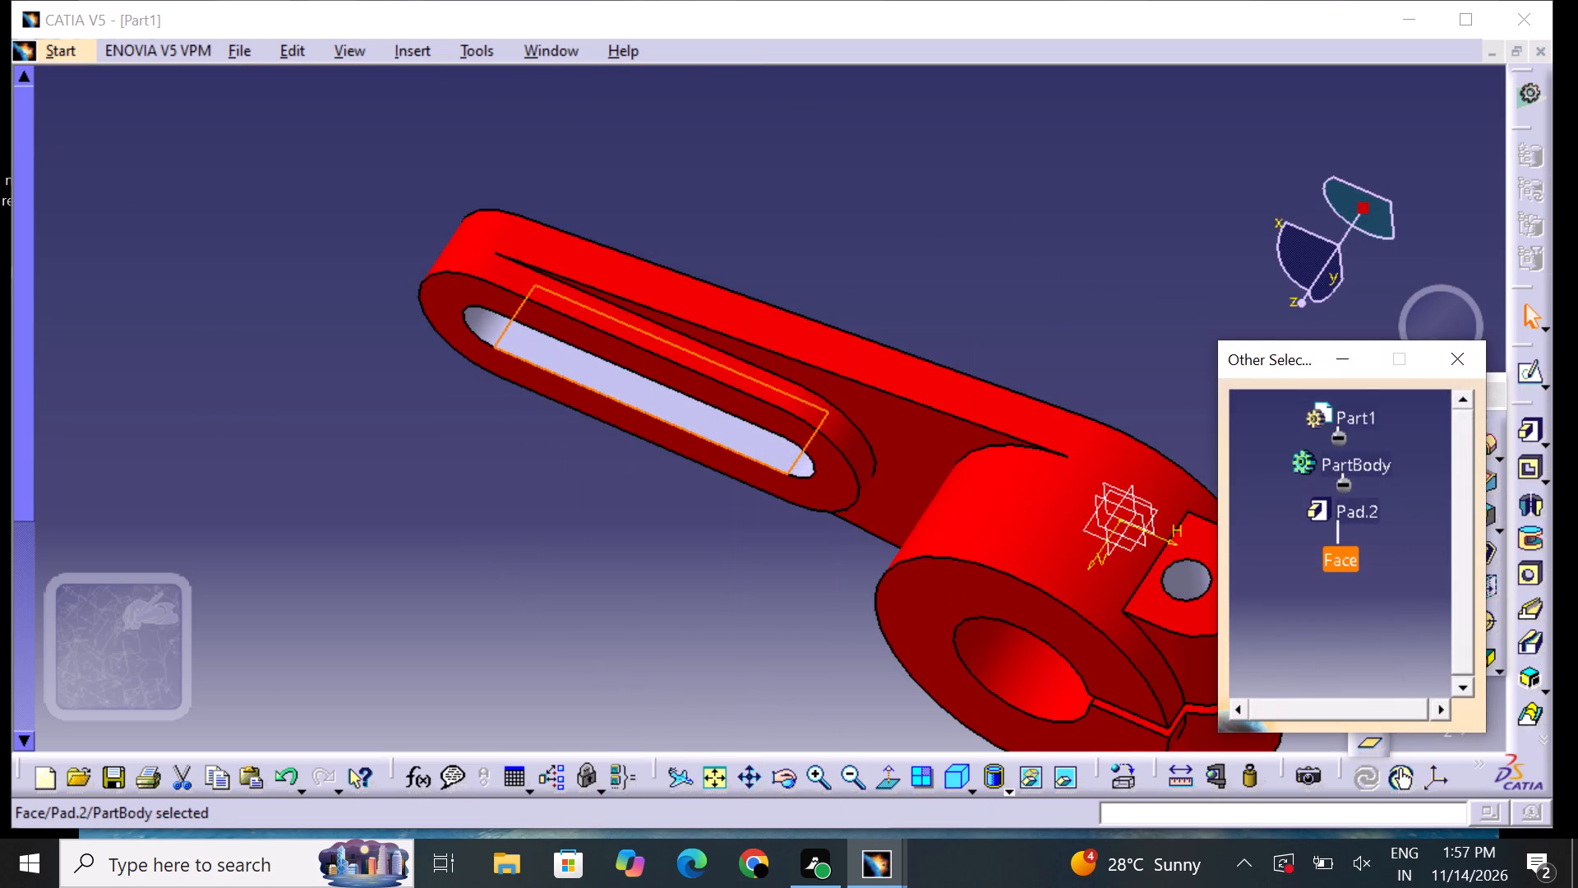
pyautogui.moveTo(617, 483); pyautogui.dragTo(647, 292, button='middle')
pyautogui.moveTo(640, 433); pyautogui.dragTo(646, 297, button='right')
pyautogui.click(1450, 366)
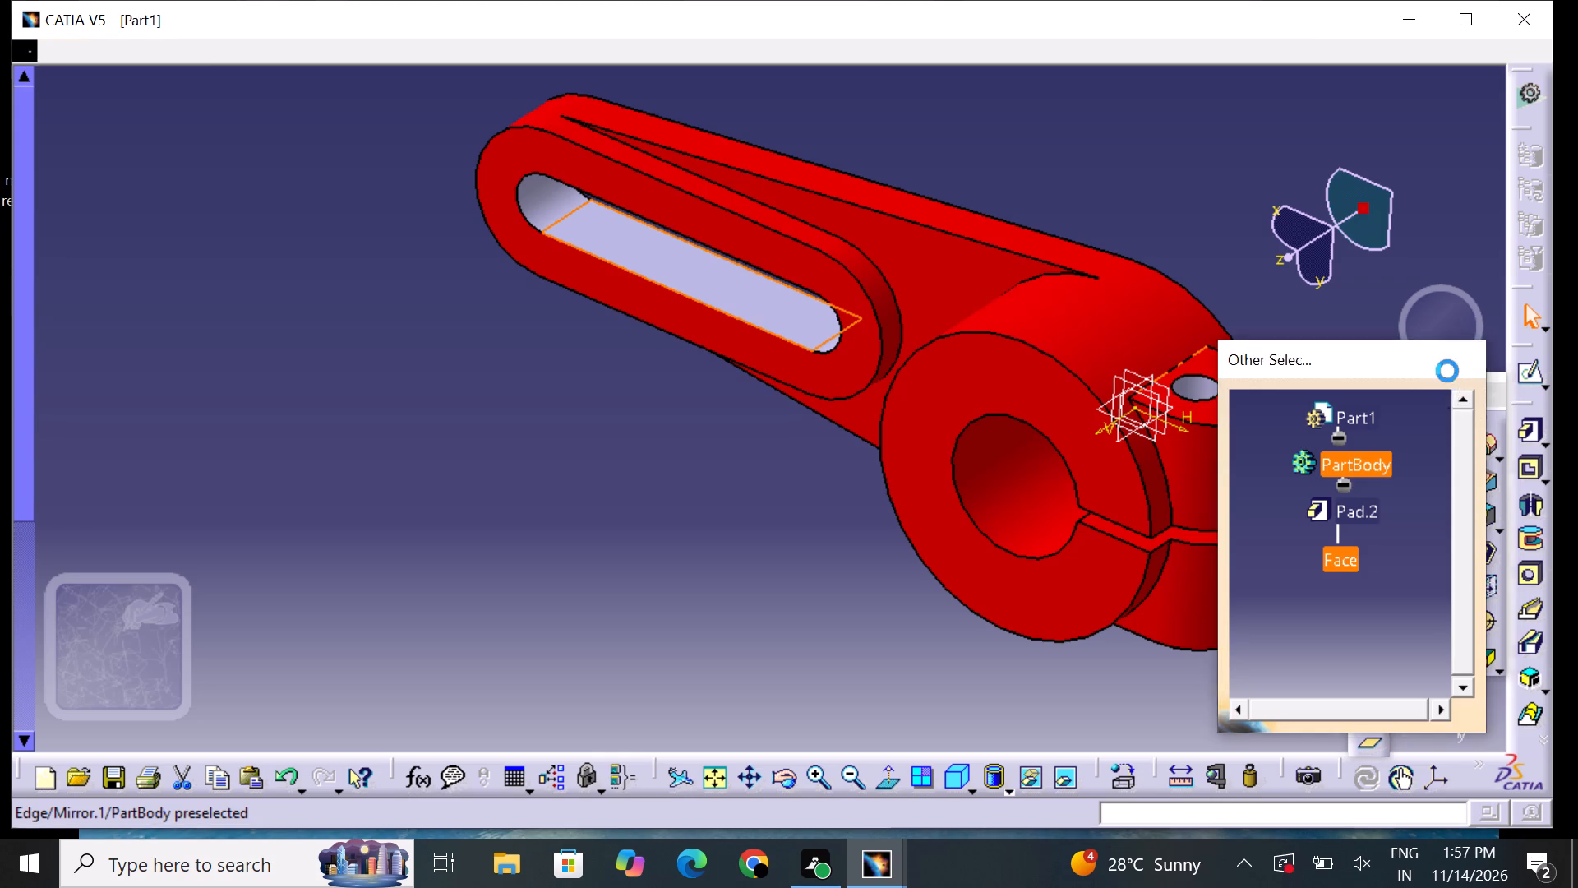
# Set the fill colour of the slot's straight inner wall, on the uncoloured lug end face's side, to red.
pyautogui.click(774, 306)
pyautogui.rightClick(772, 306)
pyautogui.click(858, 402)
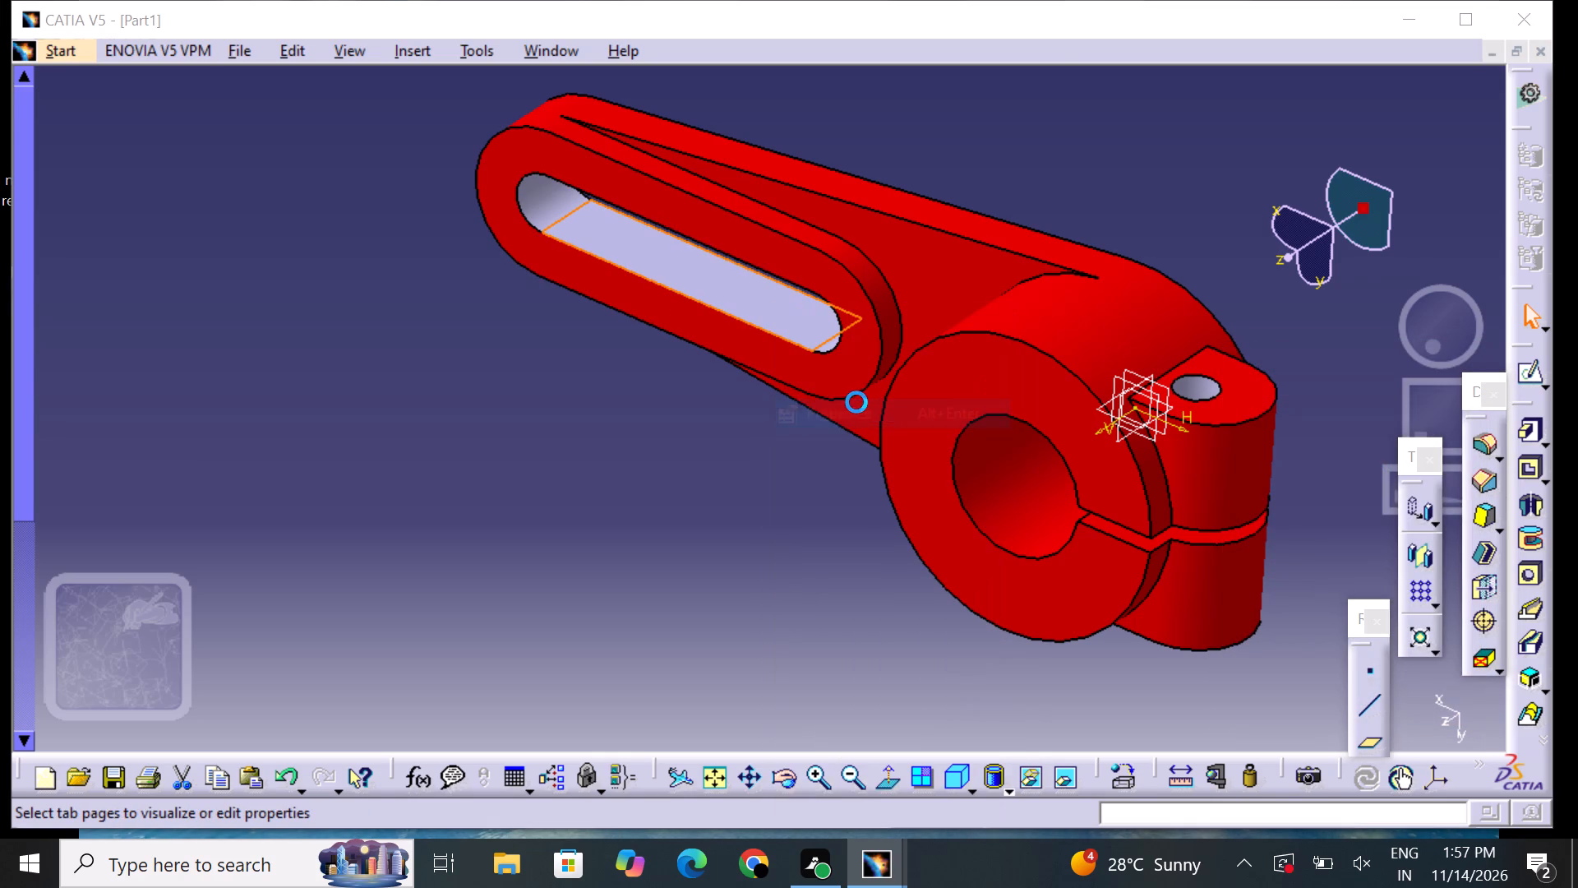
pyautogui.click(999, 178)
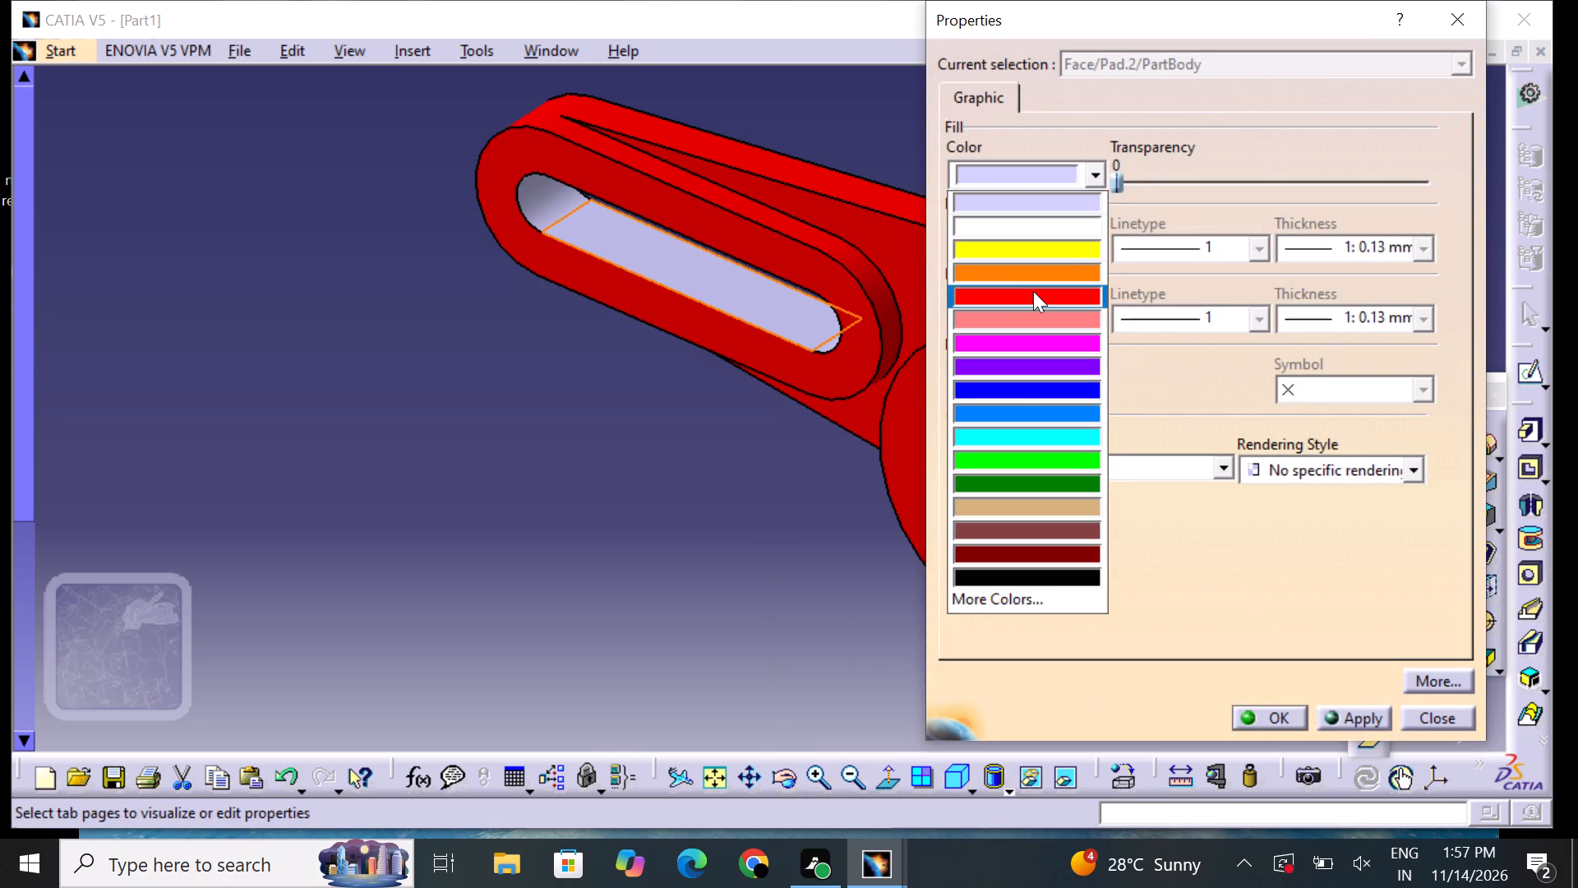
pyautogui.click(1034, 293)
pyautogui.click(1300, 718)
pyautogui.click(659, 630)
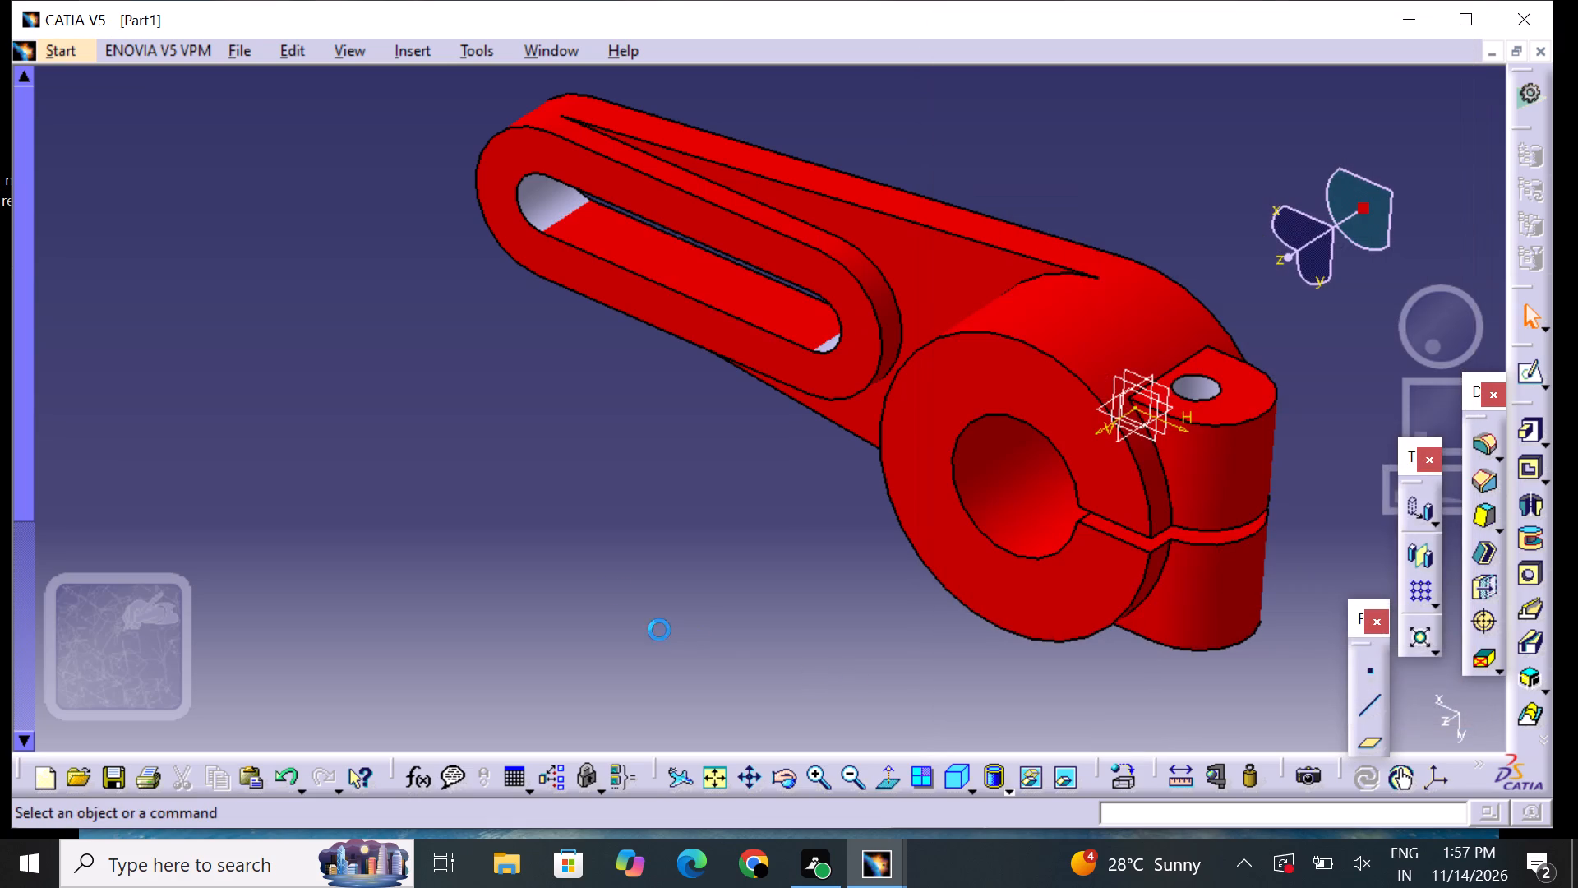
# Set the fill colour of the slot's curved inner end wall nearest the ring to red.
pyautogui.moveTo(482, 424); pyautogui.dragTo(893, 487, button='middle')
pyautogui.moveTo(482, 425); pyautogui.dragTo(897, 484, button='right')
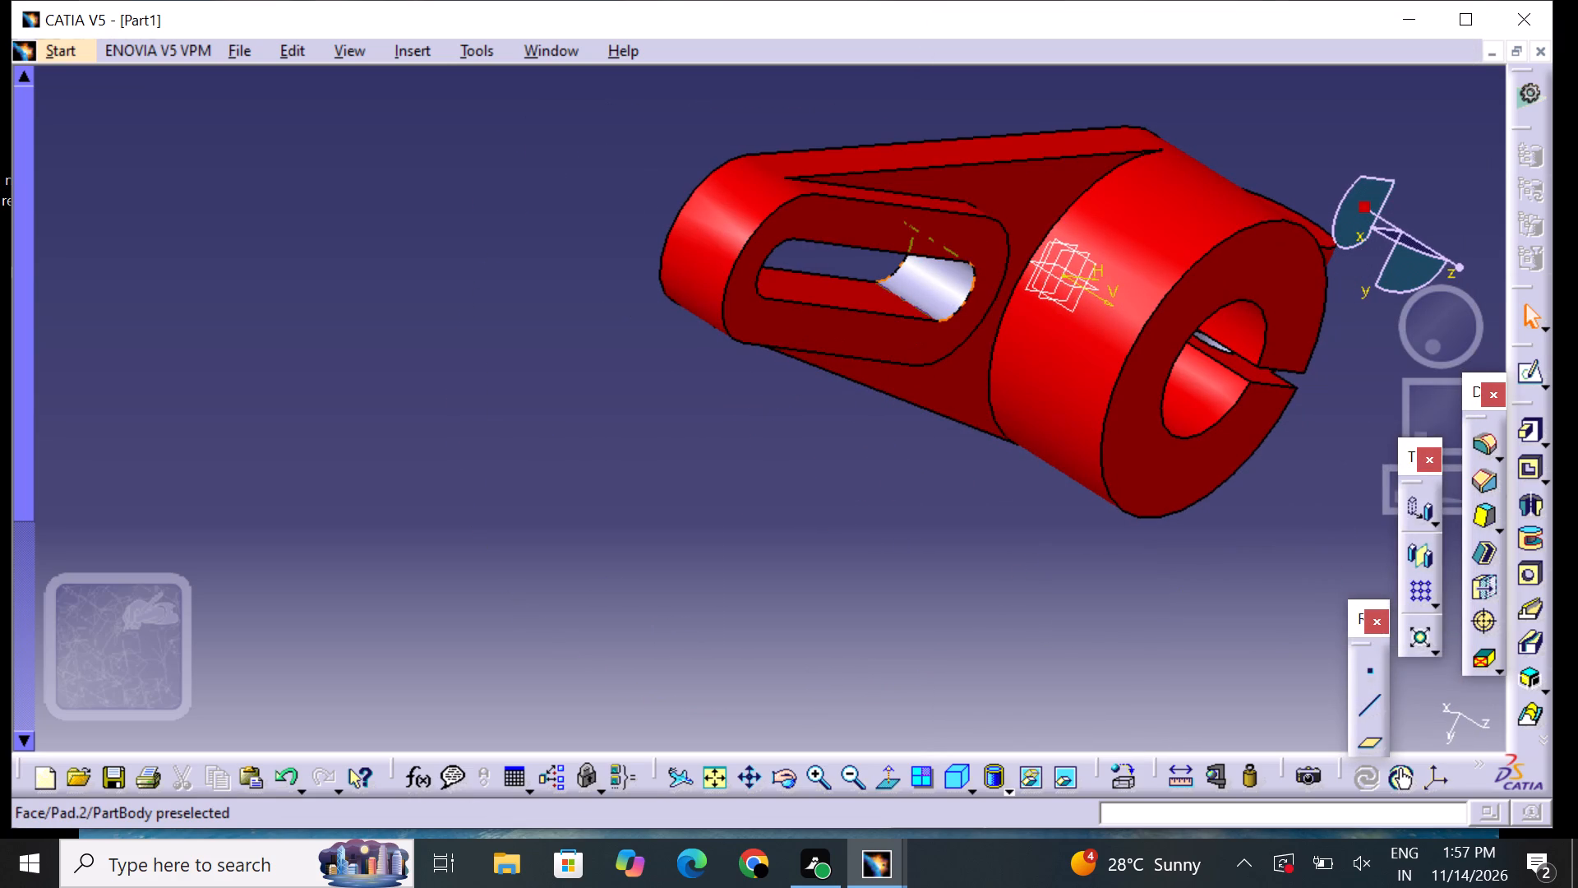
pyautogui.click(945, 288)
pyautogui.rightClick(945, 286)
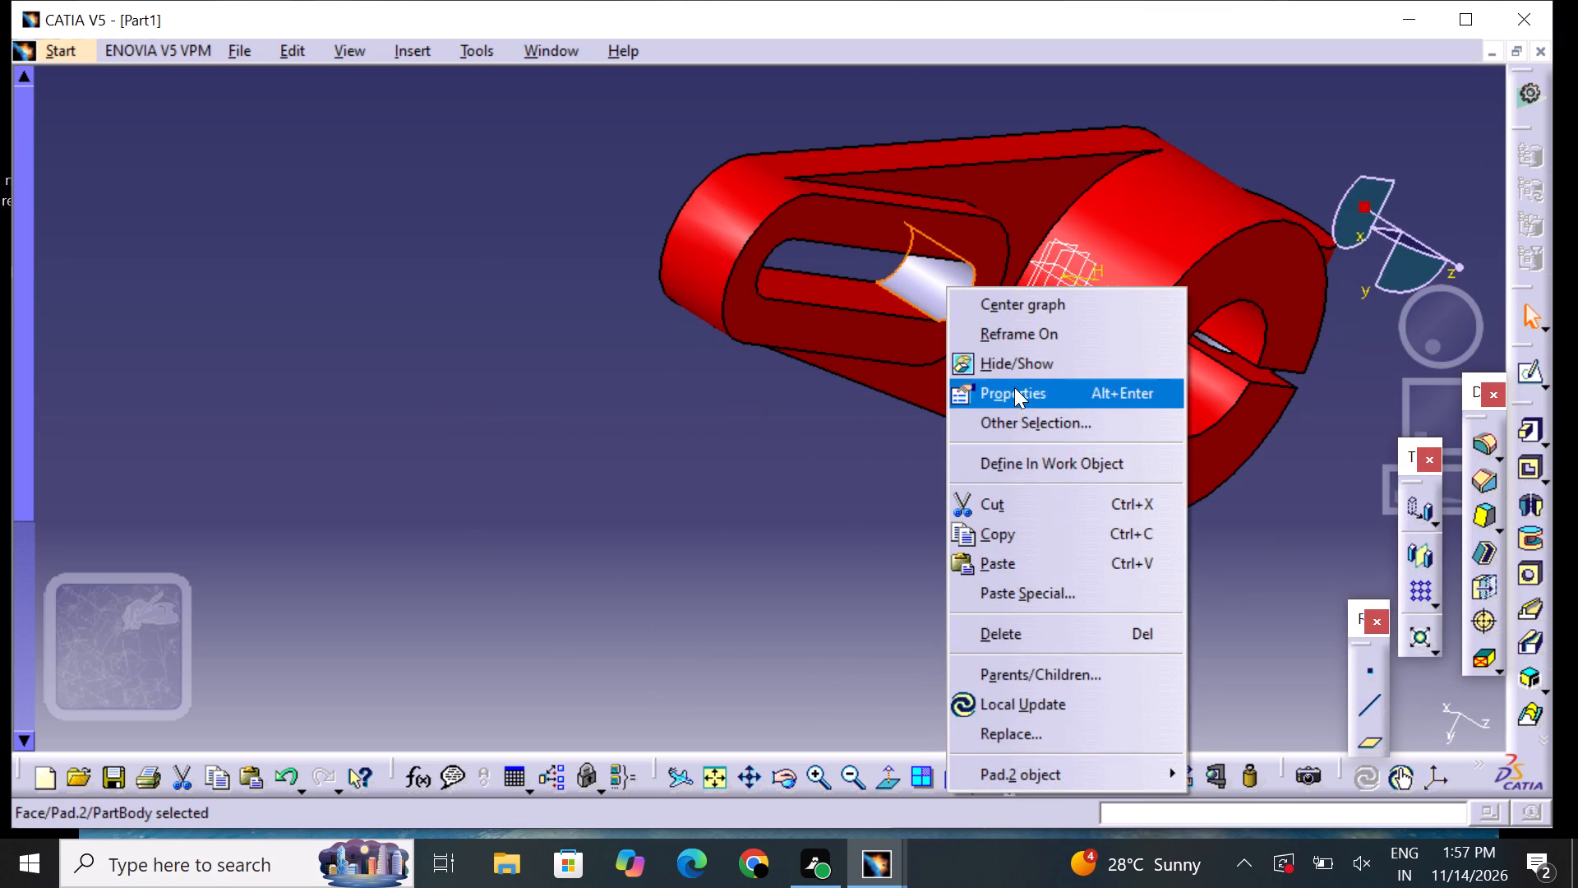
pyautogui.click(1014, 387)
pyautogui.click(979, 176)
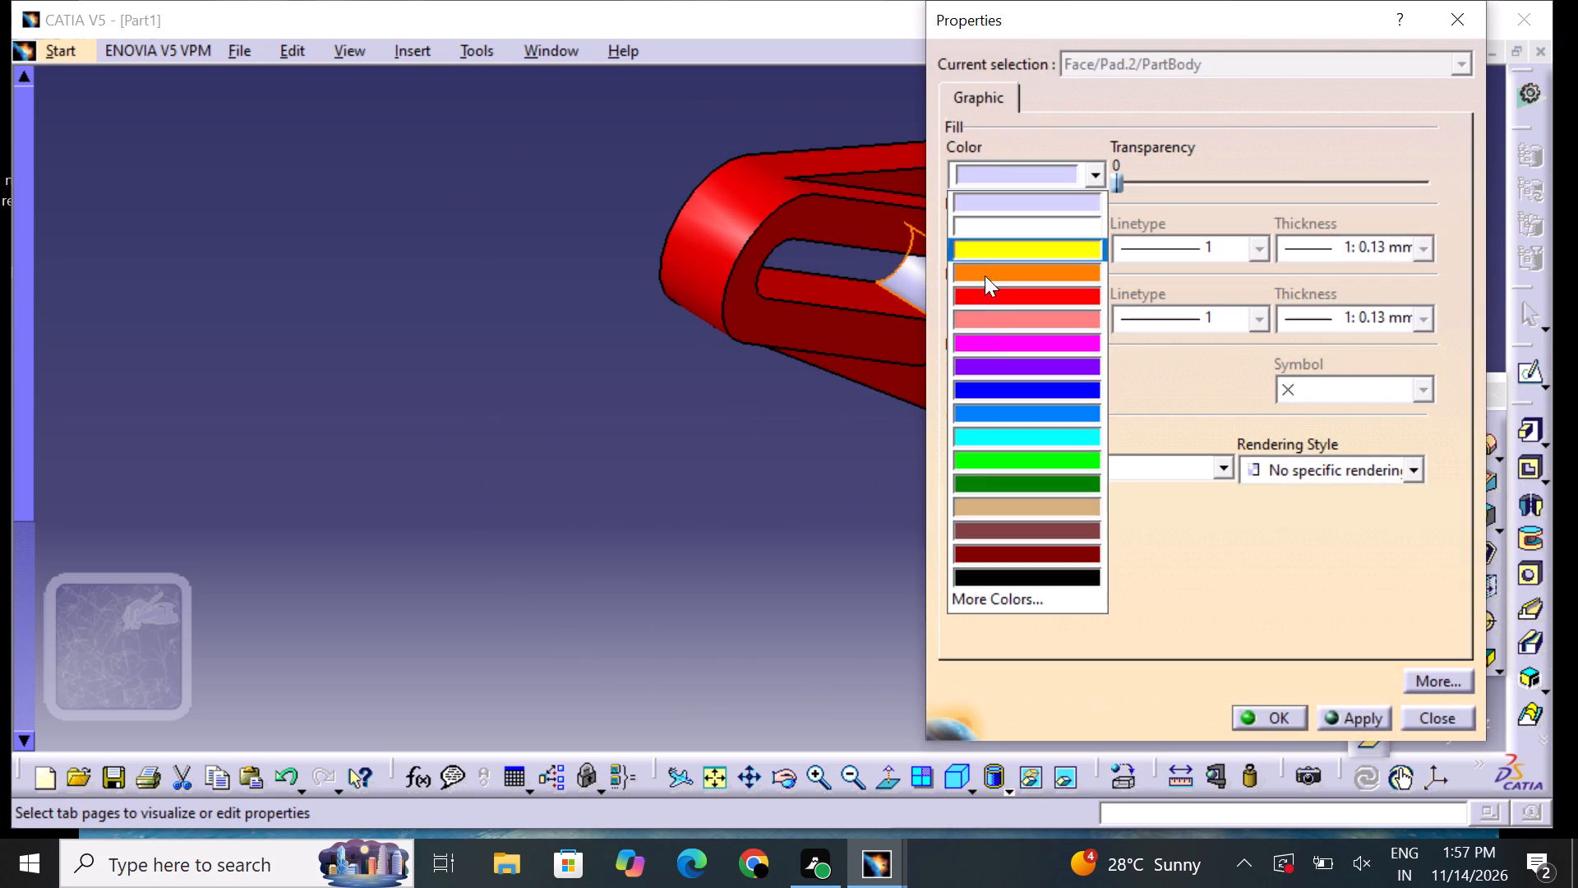
pyautogui.click(1017, 298)
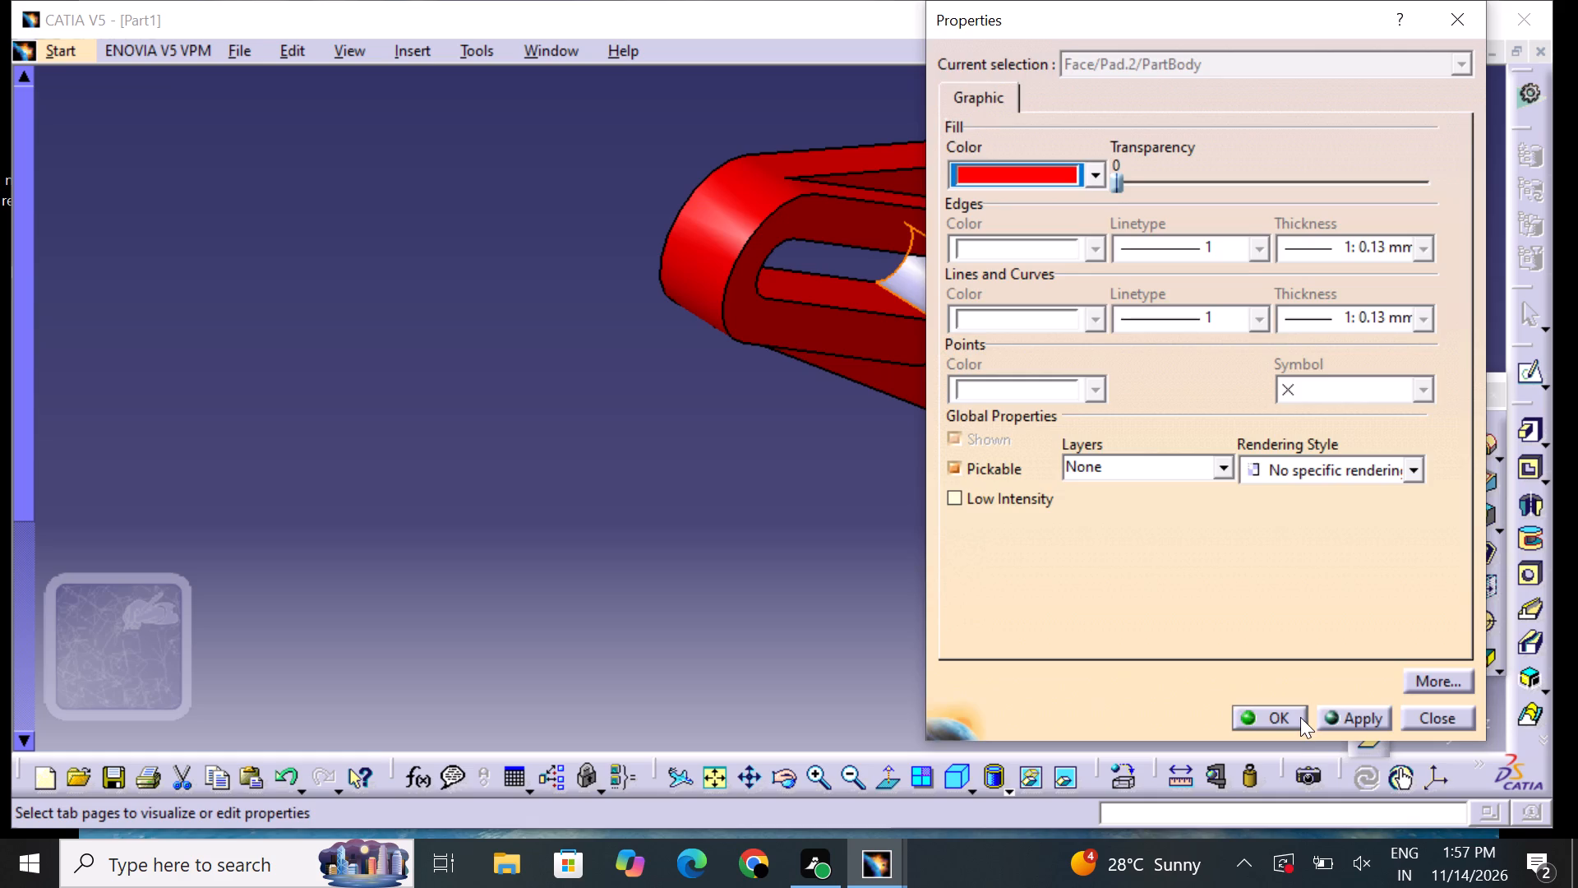
pyautogui.click(1299, 716)
pyautogui.click(740, 584)
# Set the fill colour of the slot's opposite straight inner wall, on the red lug end face's side, to red.
pyautogui.moveTo(631, 261); pyautogui.dragTo(281, 433, button='middle')
pyautogui.moveTo(631, 261); pyautogui.dragTo(281, 433, button='right')
pyautogui.moveTo(330, 277); pyautogui.dragTo(434, 534, button='middle')
pyautogui.moveTo(330, 304); pyautogui.dragTo(430, 534, button='right')
pyautogui.moveTo(865, 232); pyautogui.dragTo(834, 197, button='middle')
pyautogui.moveTo(873, 232); pyautogui.dragTo(834, 197, button='right')
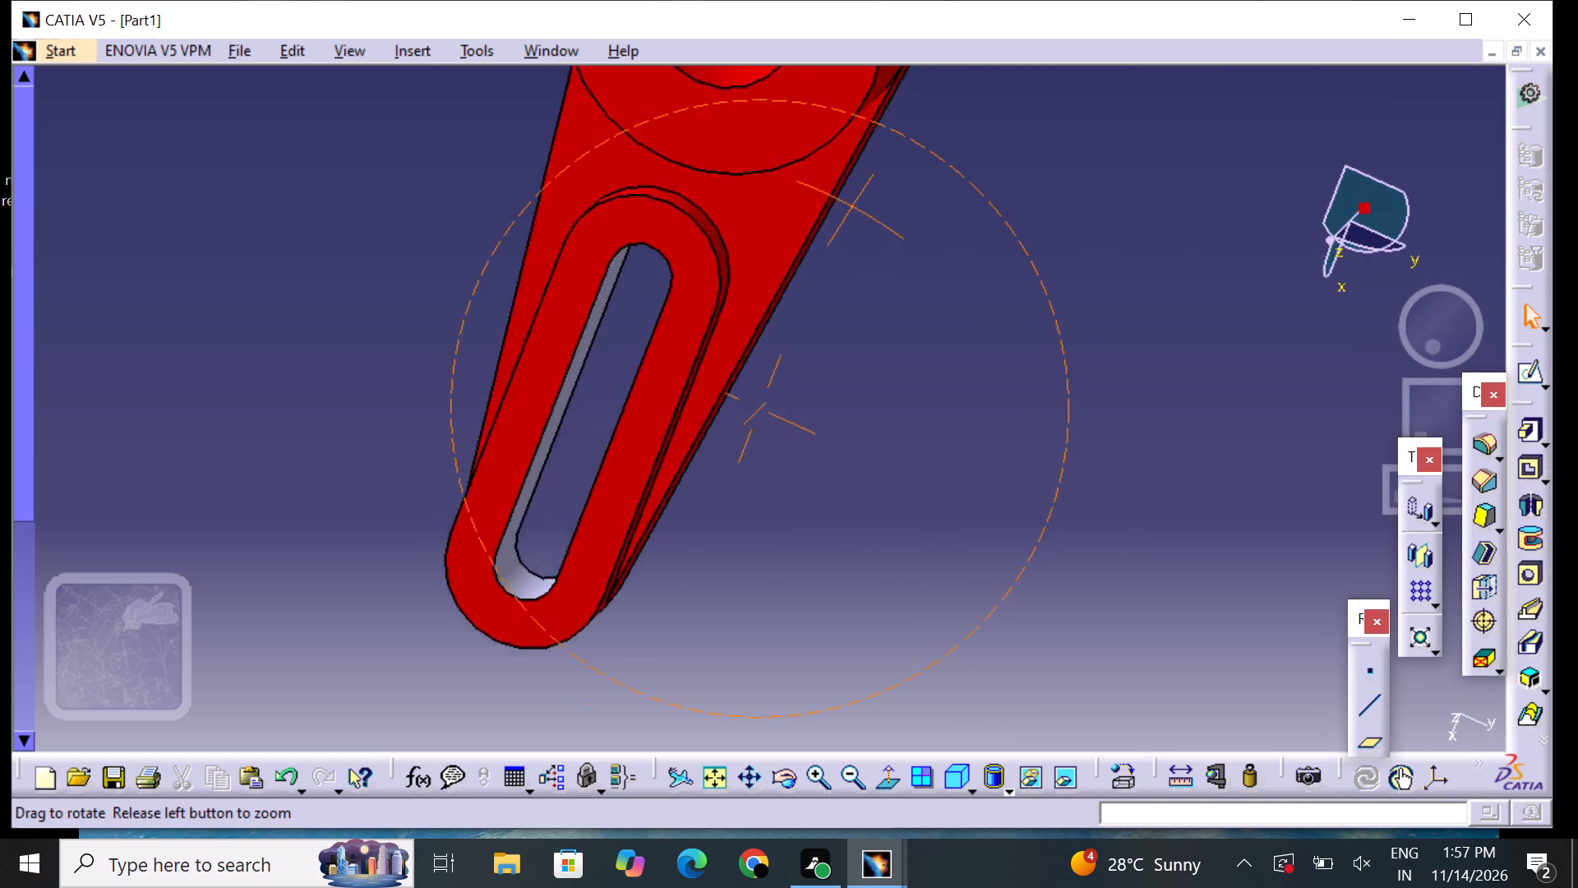
pyautogui.moveTo(834, 197); pyautogui.dragTo(650, 183, button='middle')
pyautogui.moveTo(834, 197); pyautogui.dragTo(645, 191, button='right')
pyautogui.moveTo(758, 441); pyautogui.dragTo(867, 173, button='middle')
pyautogui.click(739, 336)
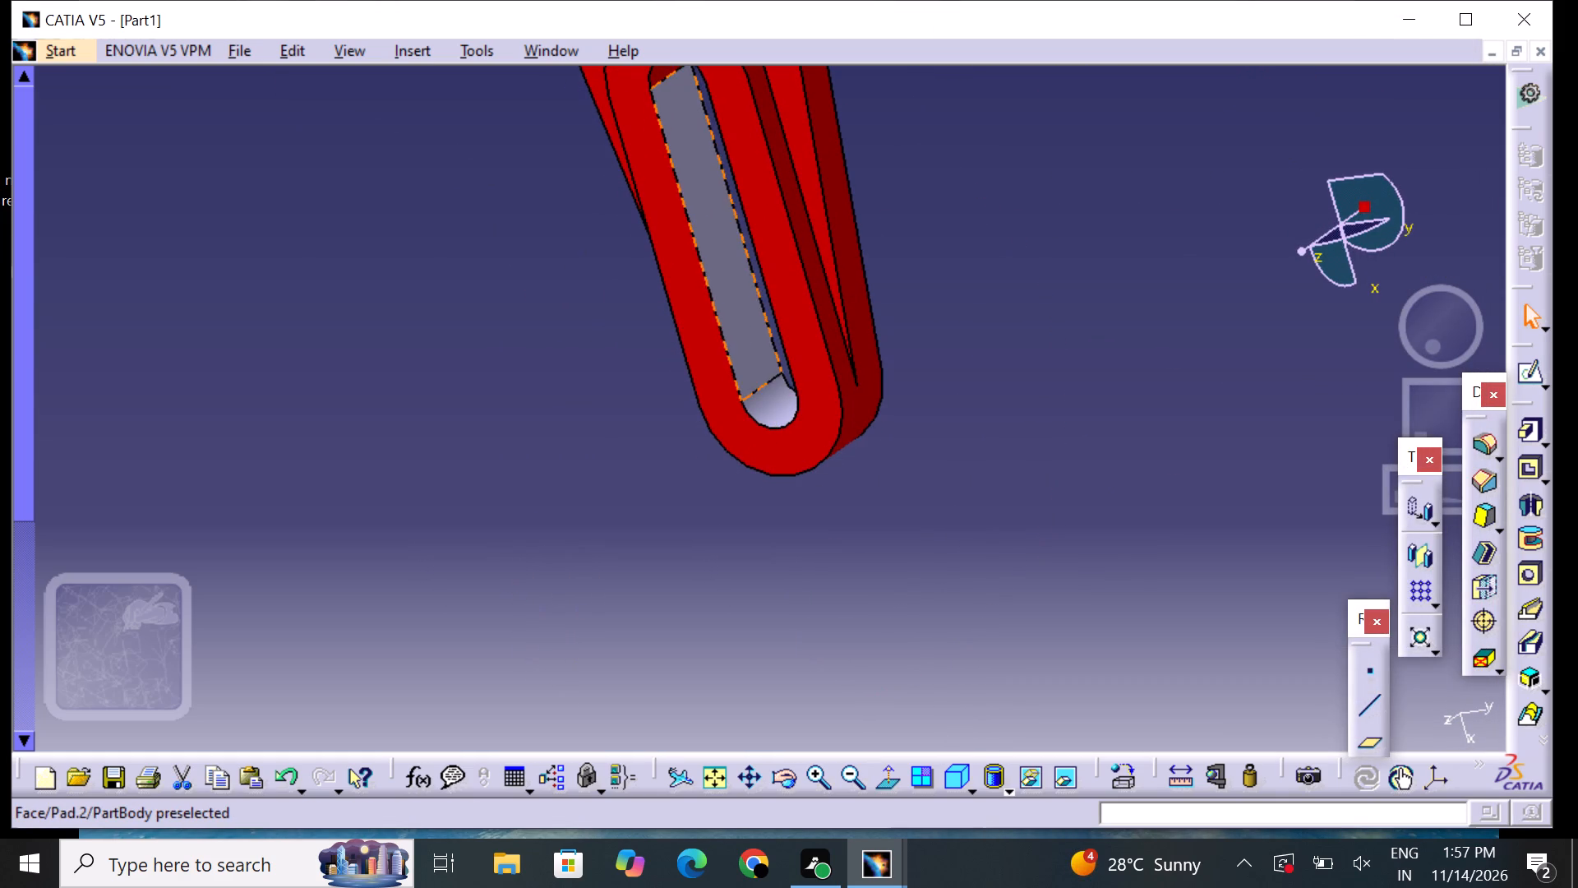
pyautogui.rightClick(739, 336)
pyautogui.click(776, 429)
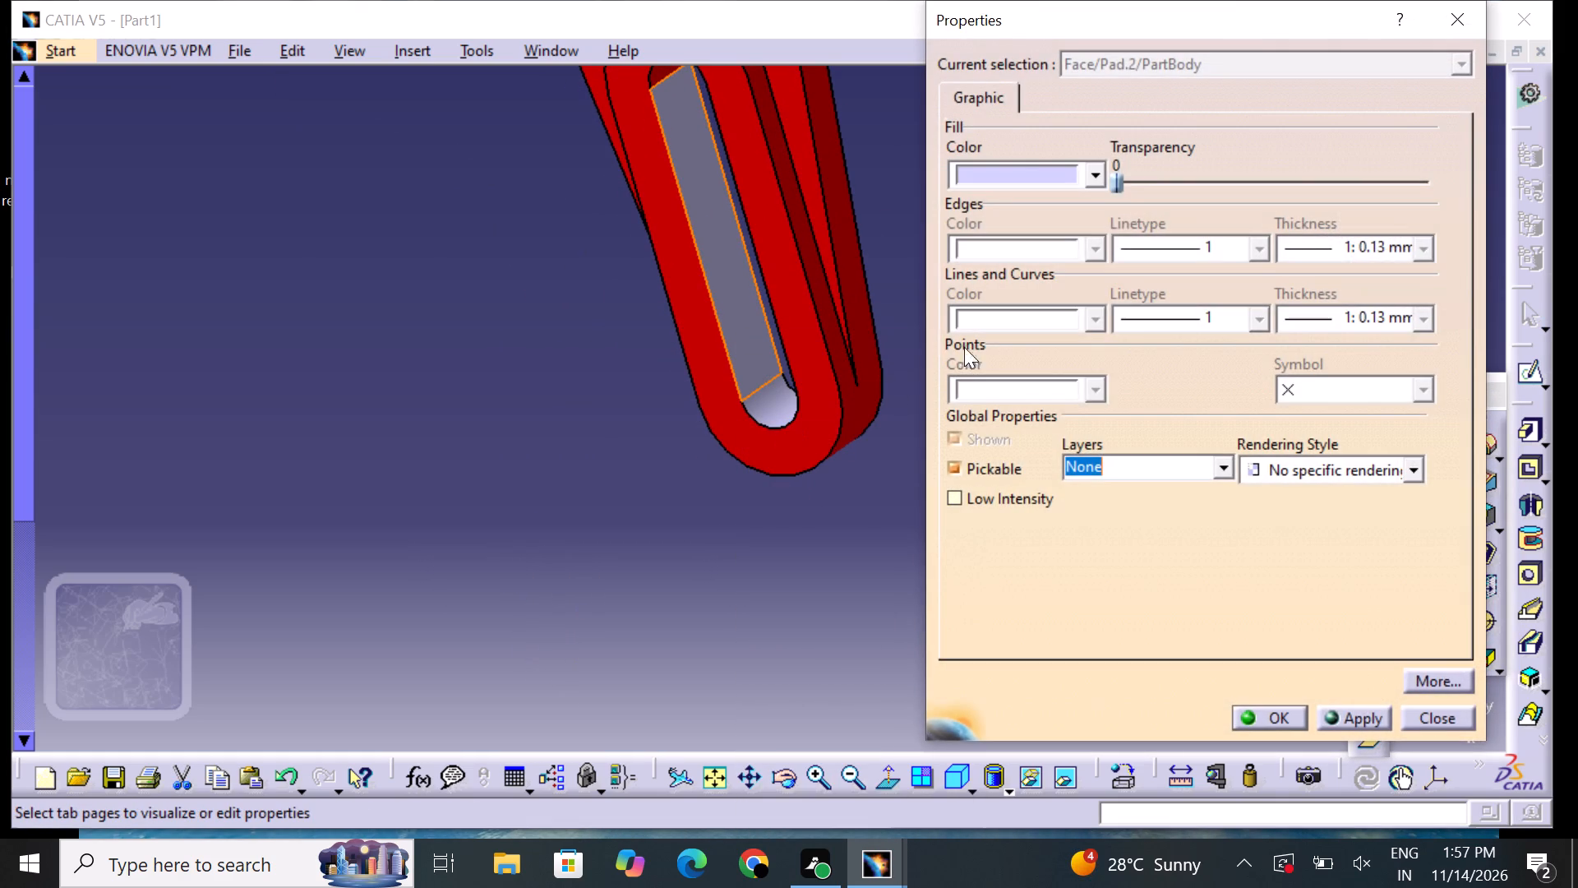
pyautogui.click(1008, 181)
pyautogui.click(1057, 292)
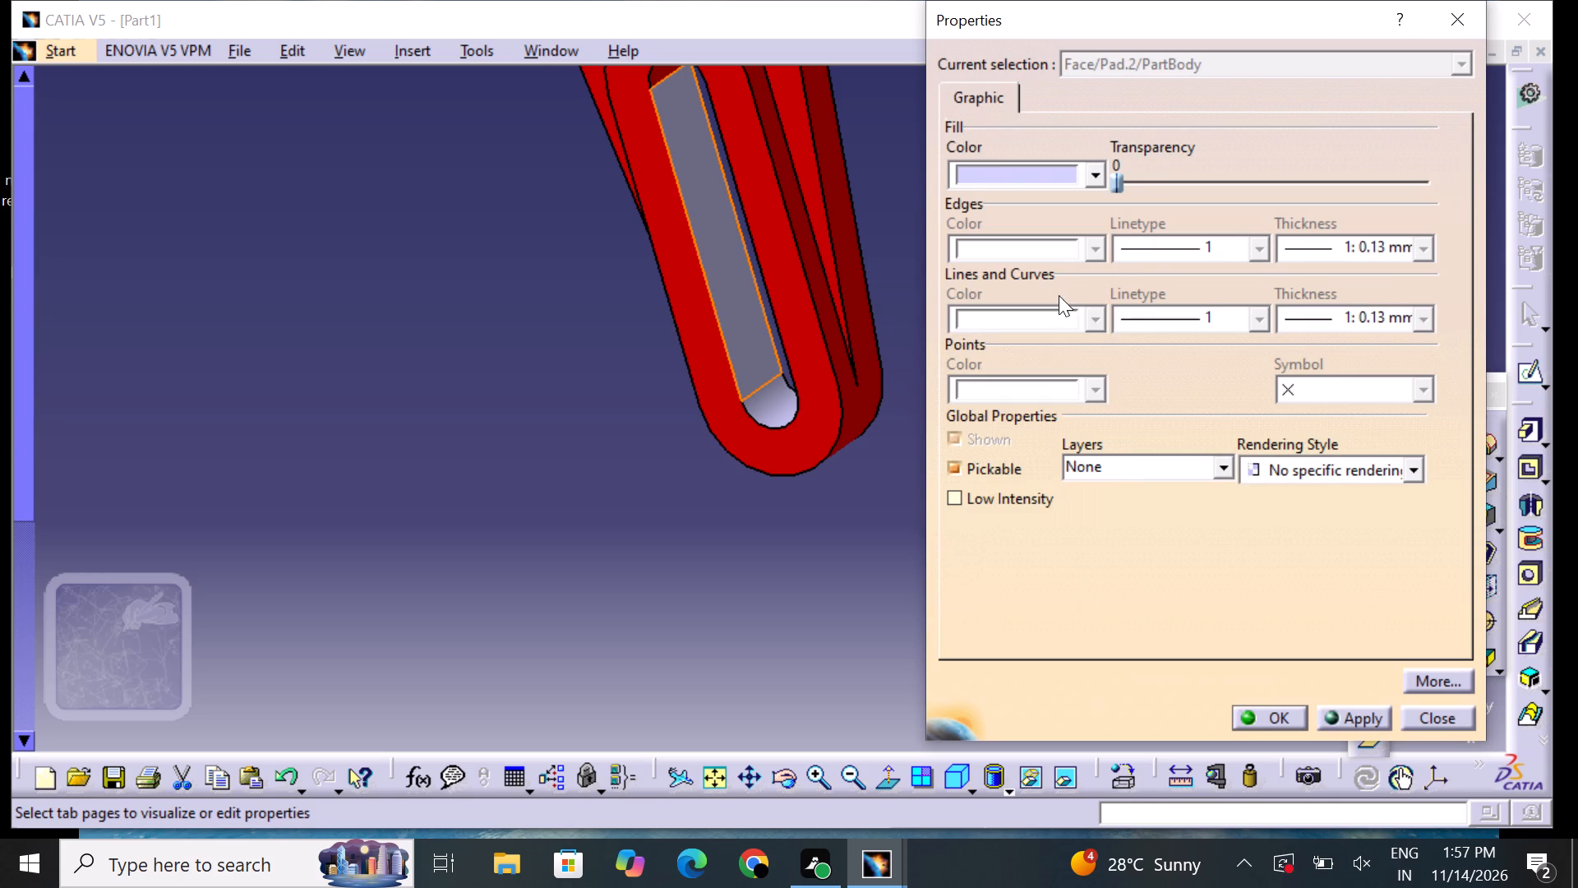
pyautogui.click(1277, 721)
pyautogui.click(969, 639)
# Set the fill colour of the slot's curved inner end wall at the arm's free end to red.
pyautogui.moveTo(740, 388); pyautogui.dragTo(796, 555, button='middle')
pyautogui.moveTo(740, 388); pyautogui.dragTo(796, 555, button='right')
pyautogui.click(759, 354)
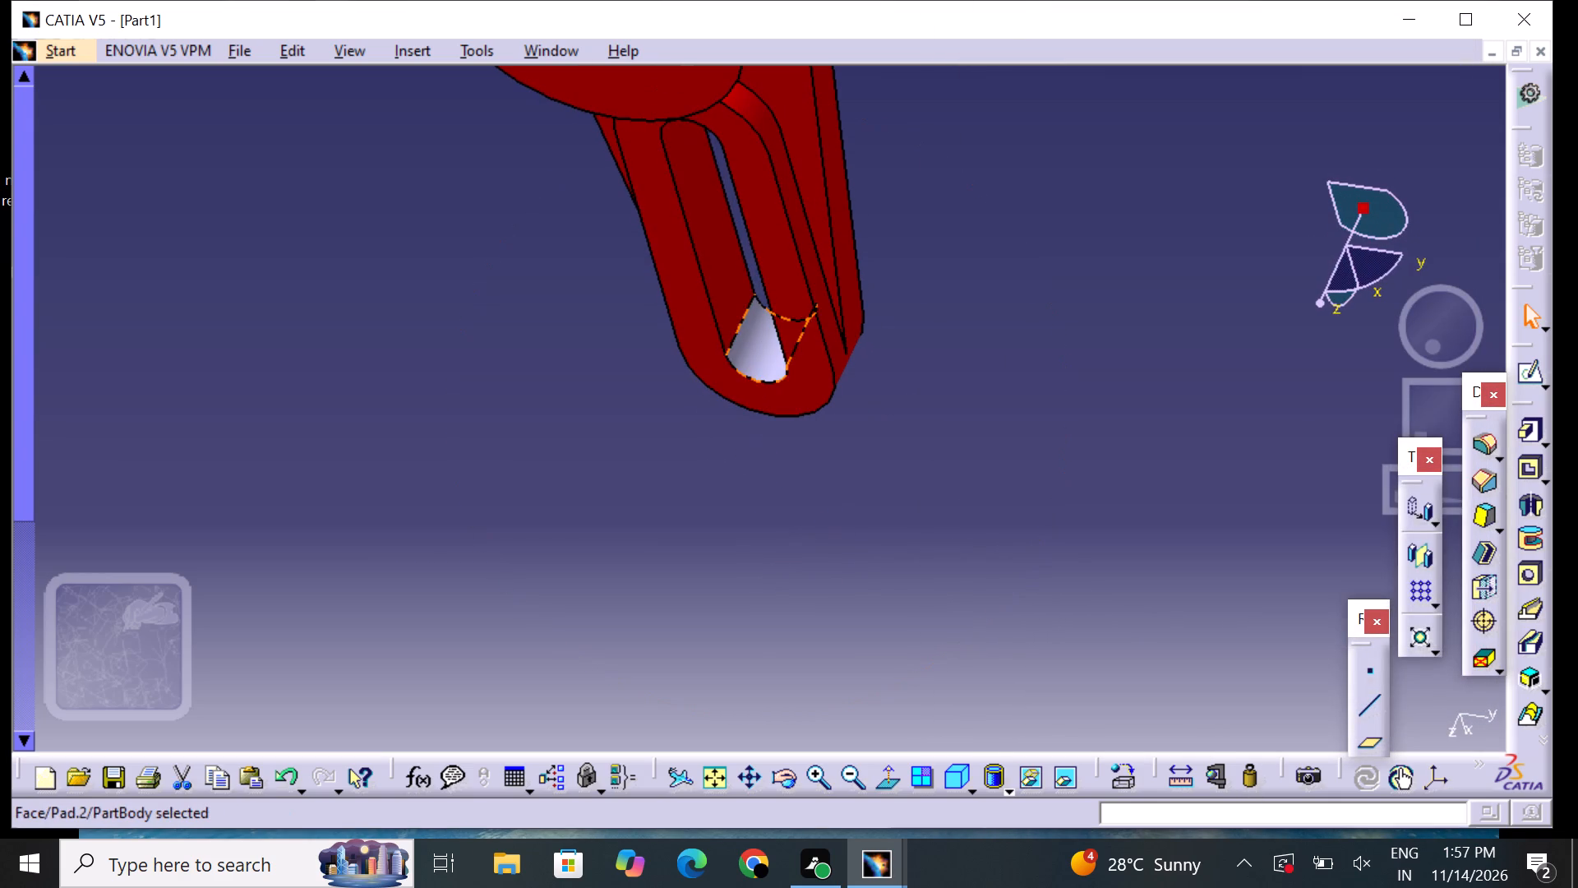
pyautogui.rightClick(758, 354)
pyautogui.click(805, 435)
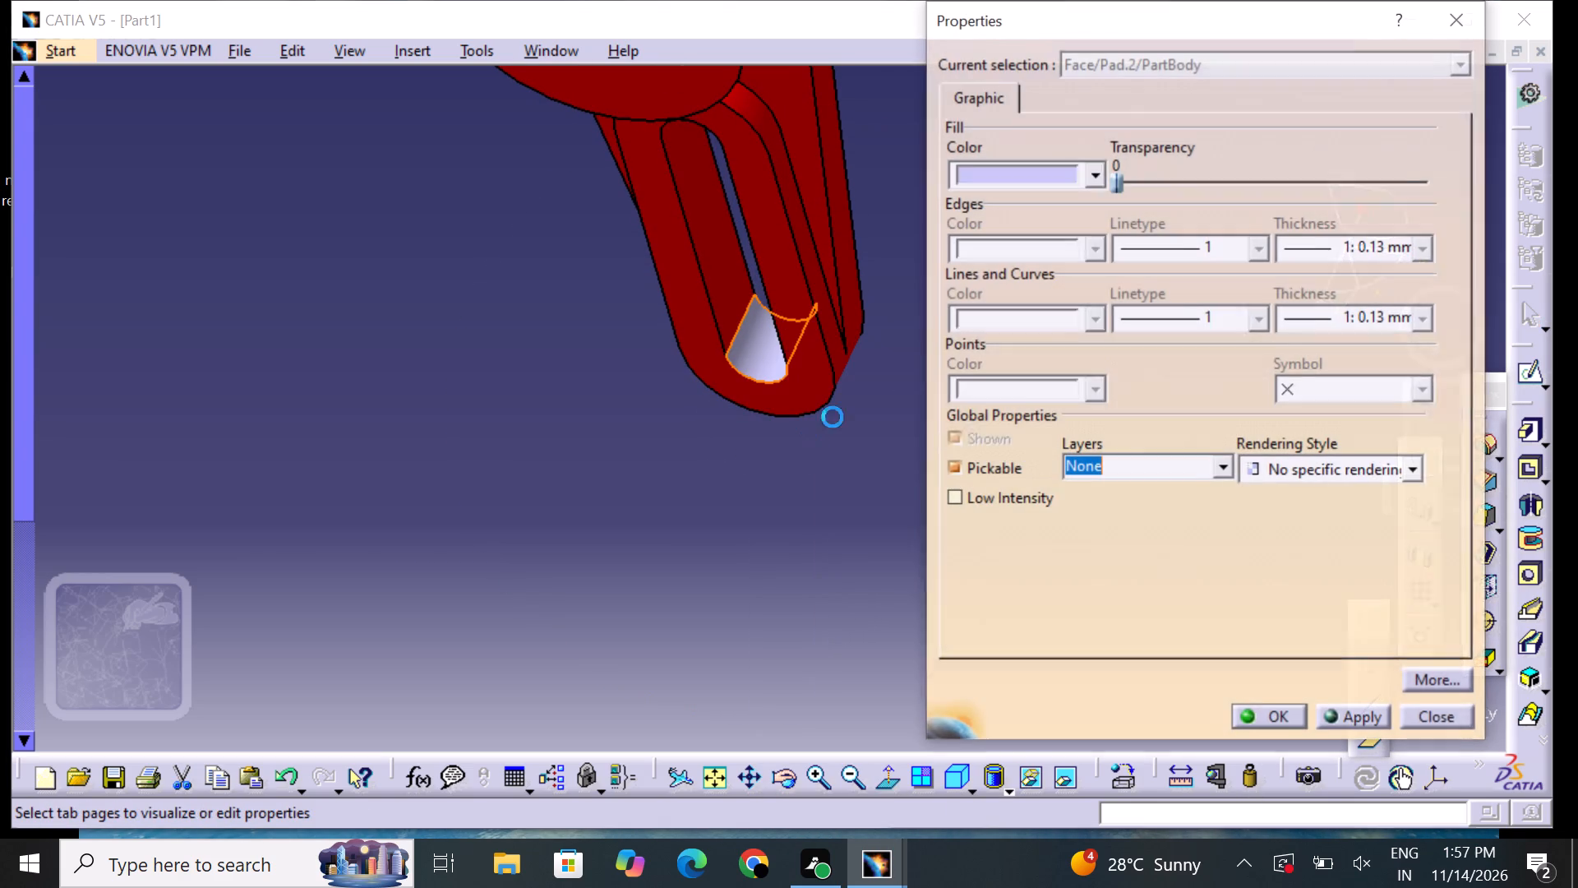
pyautogui.moveTo(1040, 174); pyautogui.dragTo(1040, 184)
pyautogui.click(1068, 294)
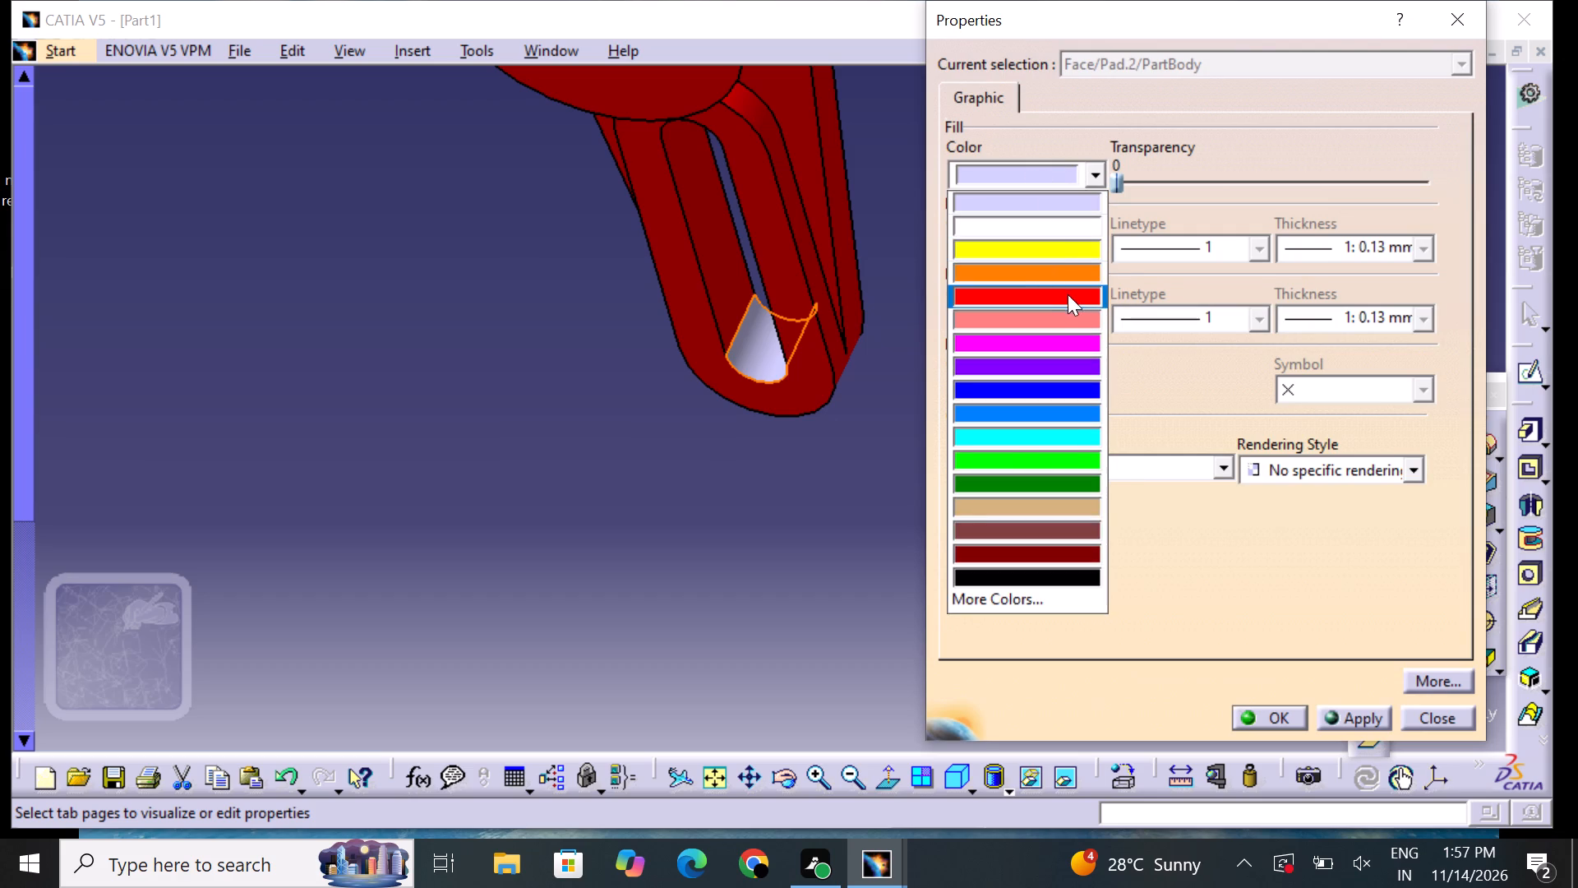
pyautogui.click(1277, 721)
pyautogui.click(888, 627)
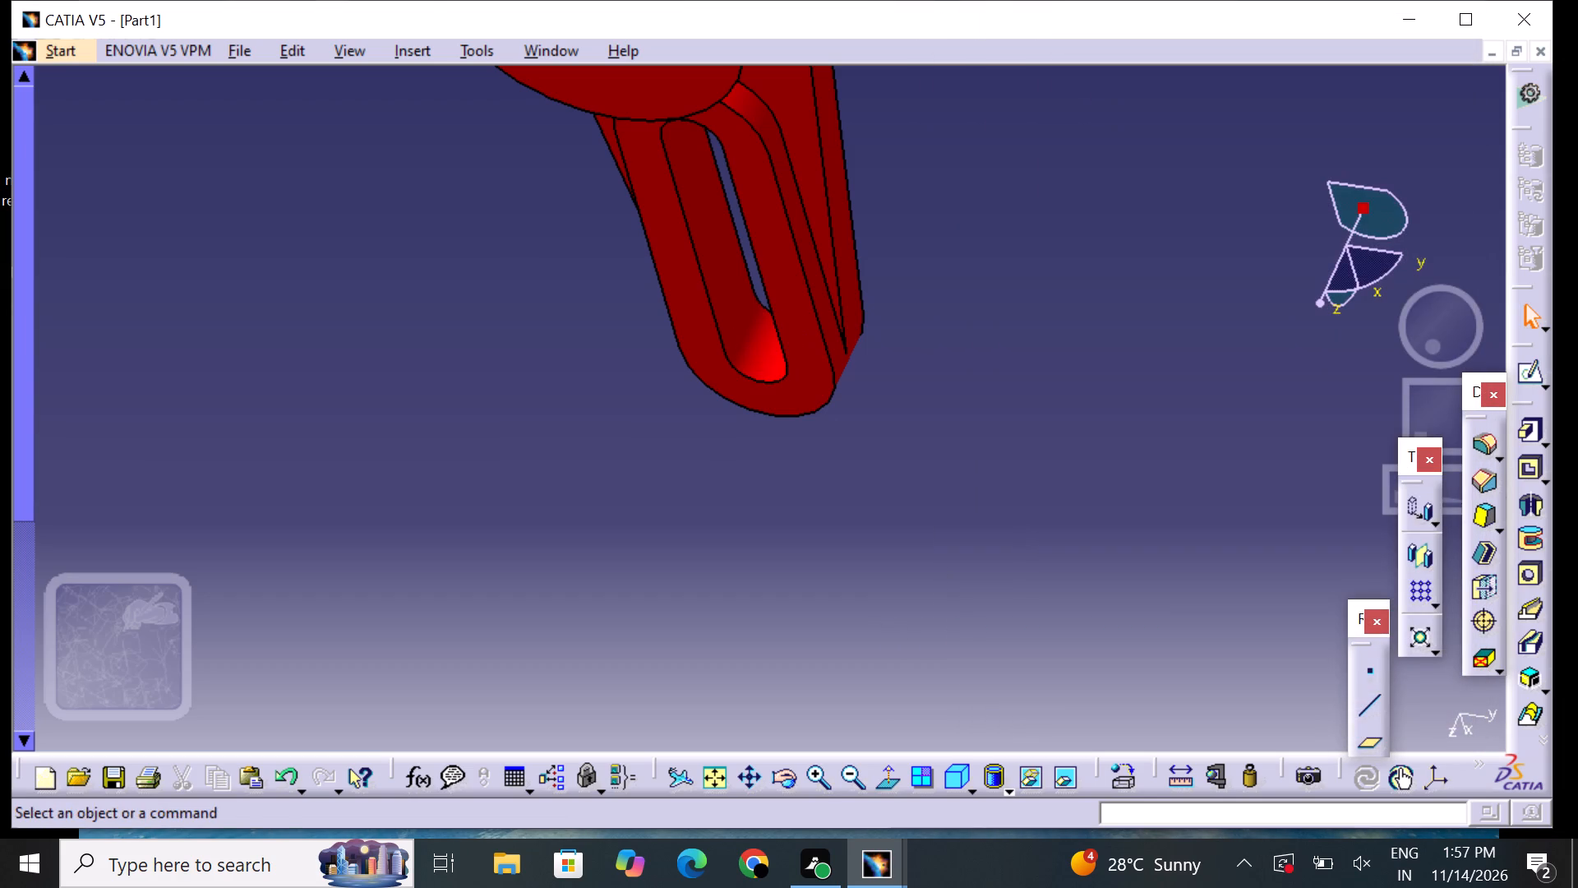
# Set the fill colour of the large flat underside face spanning the ring and slotted arm to red.
pyautogui.moveTo(1019, 283); pyautogui.dragTo(968, 559, button='middle')
pyautogui.moveTo(1015, 284); pyautogui.dragTo(929, 573, button='right')
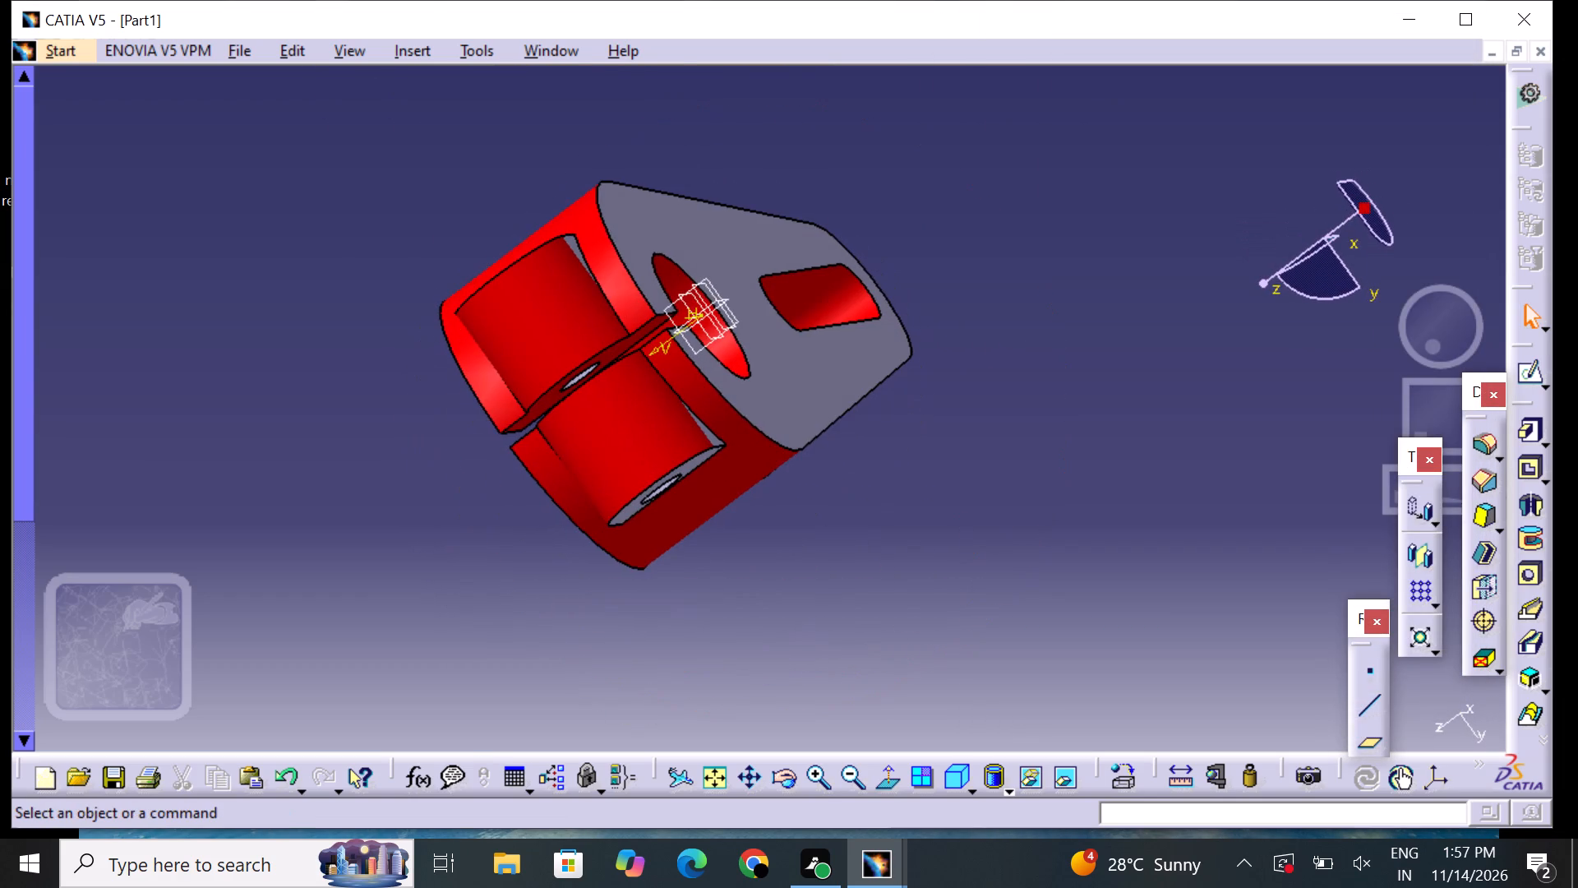
pyautogui.moveTo(976, 503); pyautogui.dragTo(795, 565, button='middle')
pyautogui.moveTo(979, 504); pyautogui.dragTo(776, 578, button='right')
pyautogui.scroll(1, 979, 508)
pyautogui.click(548, 372)
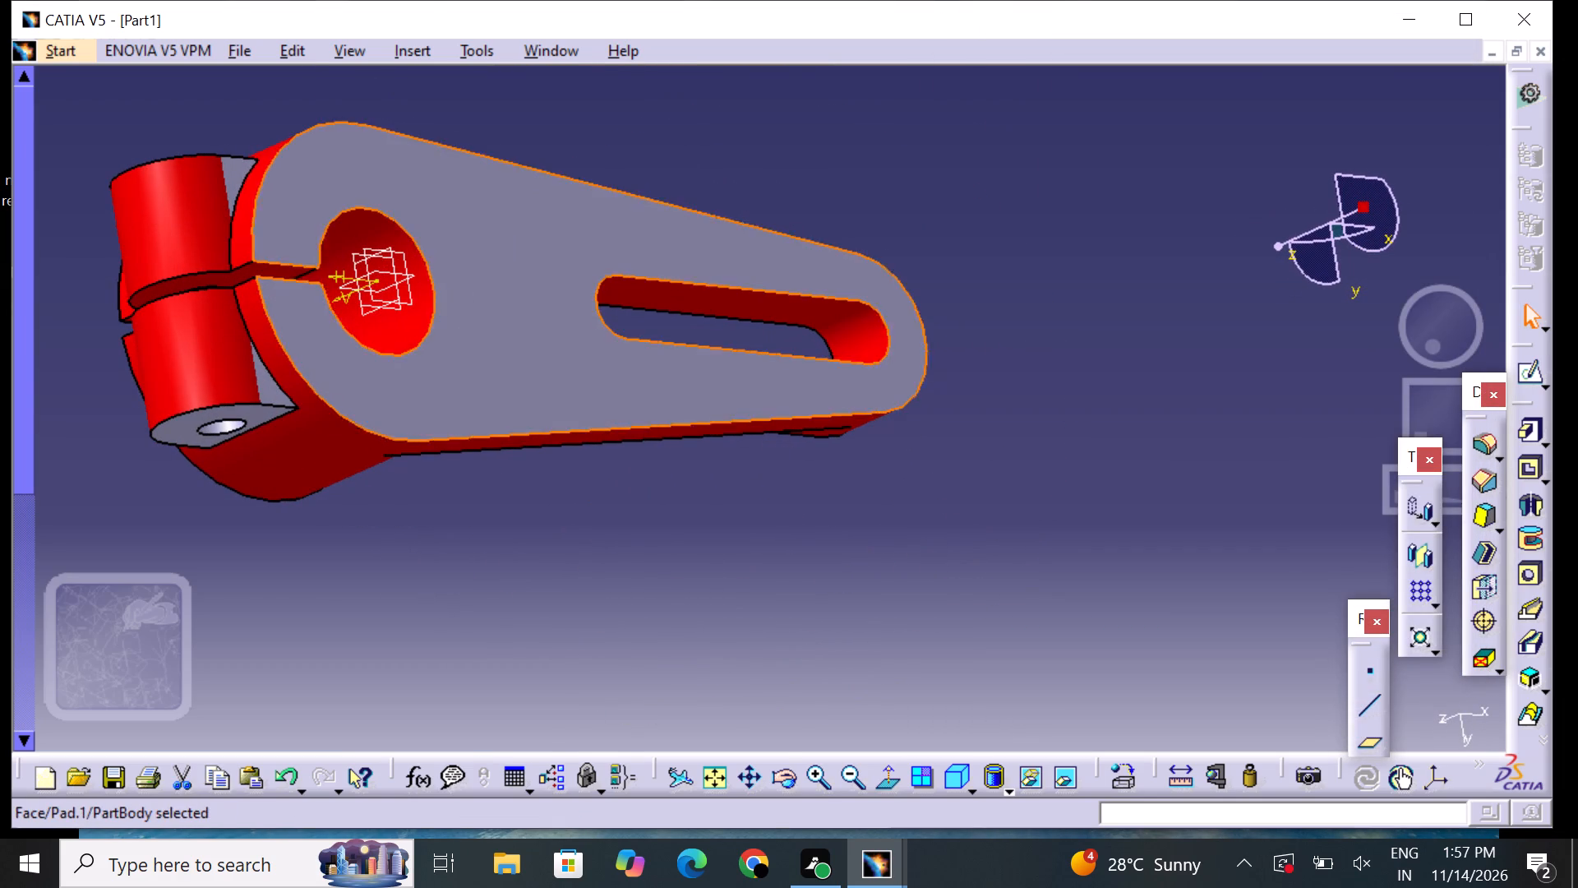
pyautogui.rightClick(548, 372)
pyautogui.click(611, 443)
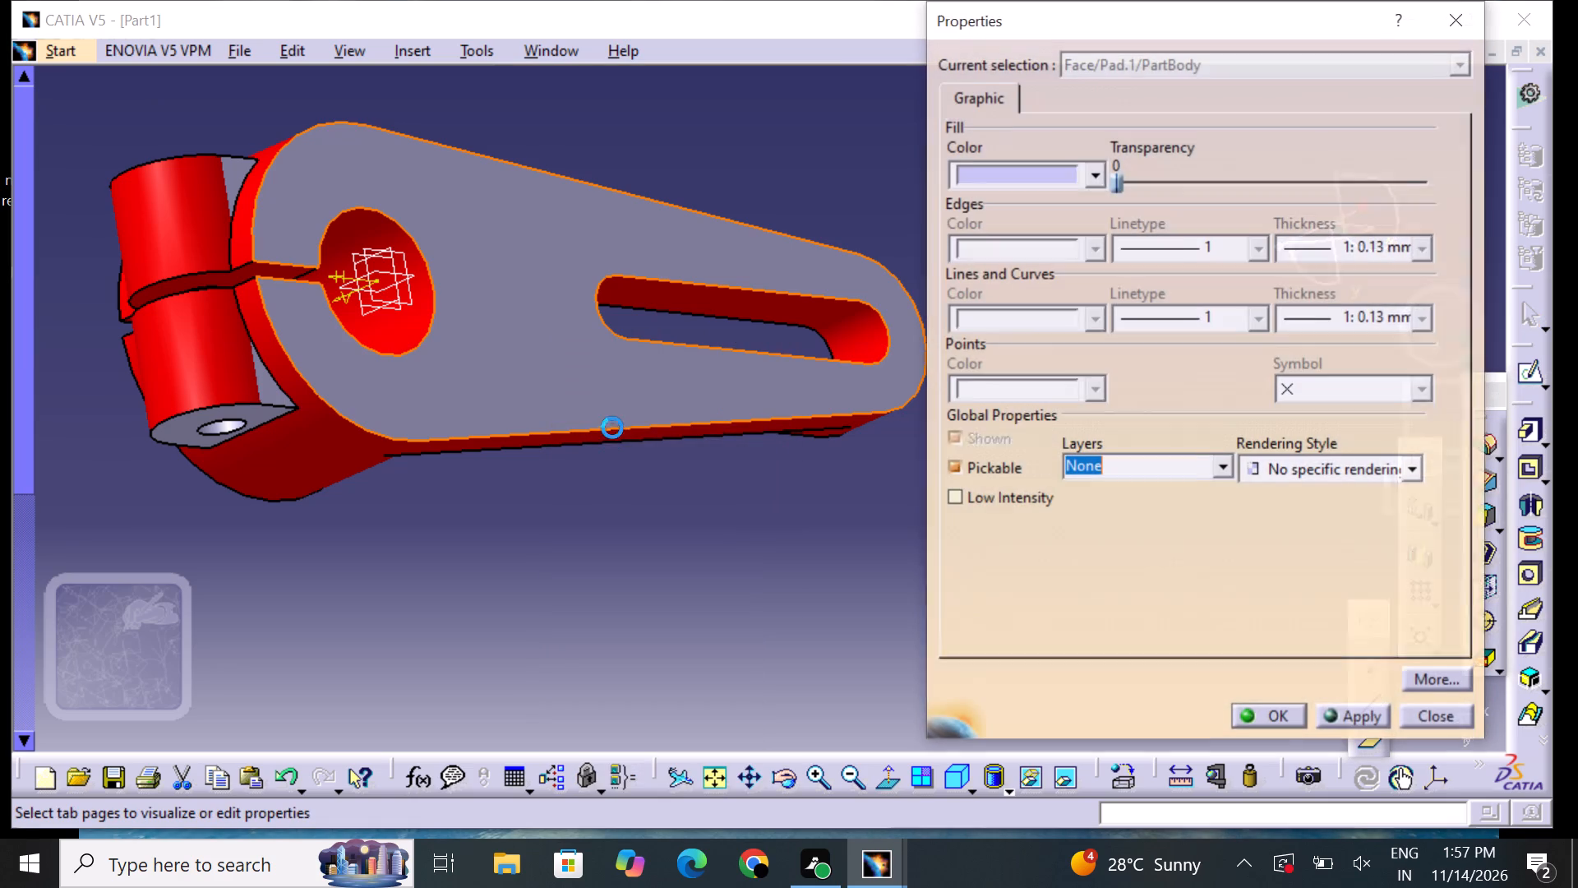
pyautogui.click(1027, 171)
pyautogui.click(1063, 294)
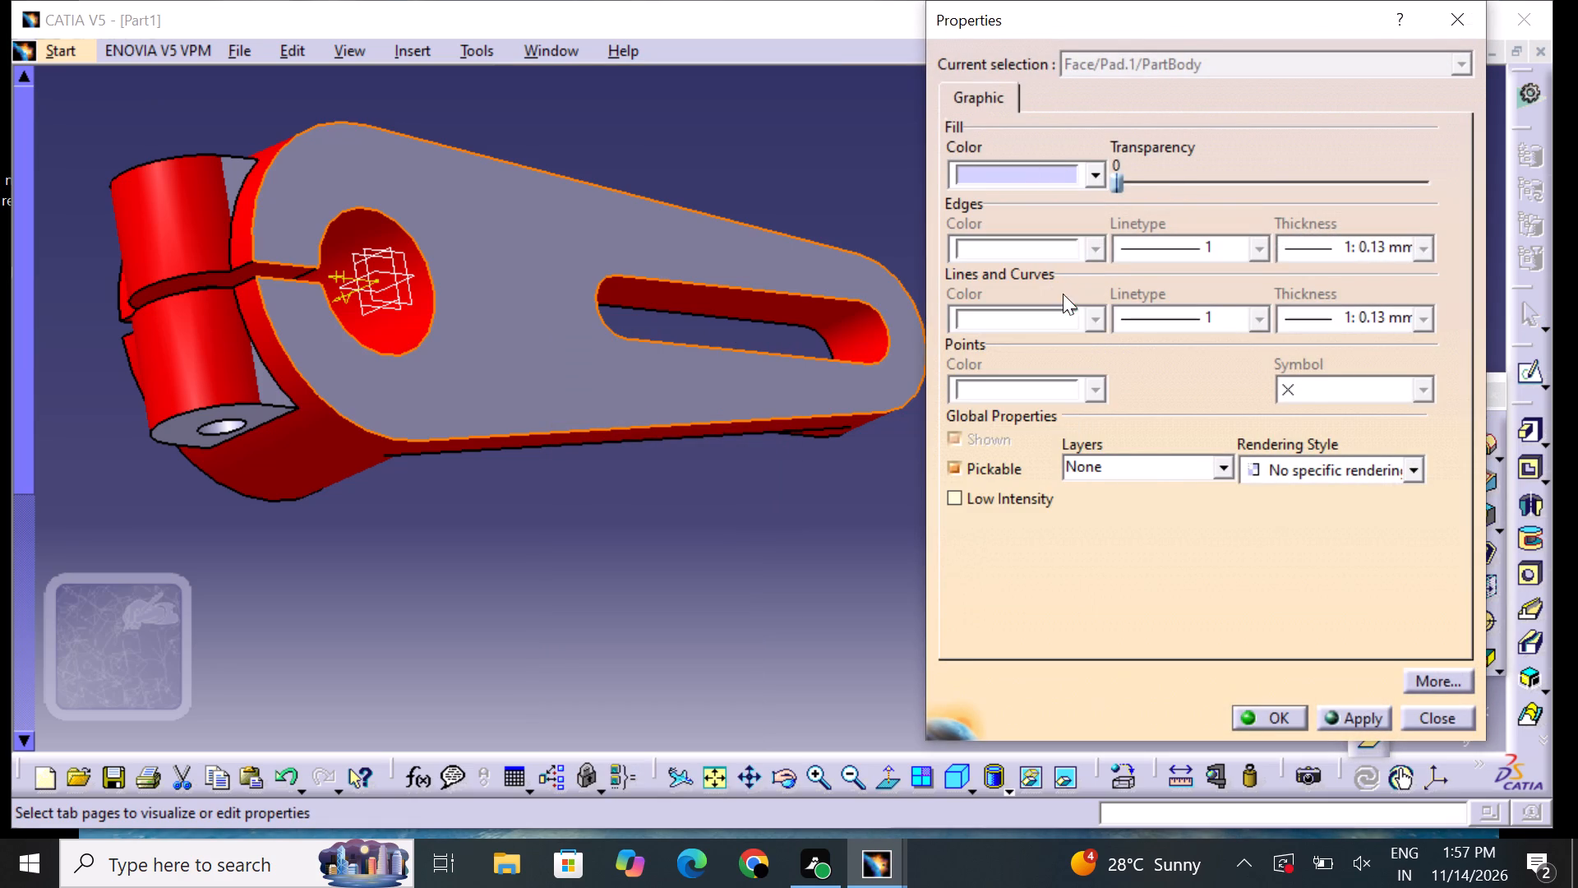
pyautogui.click(1279, 728)
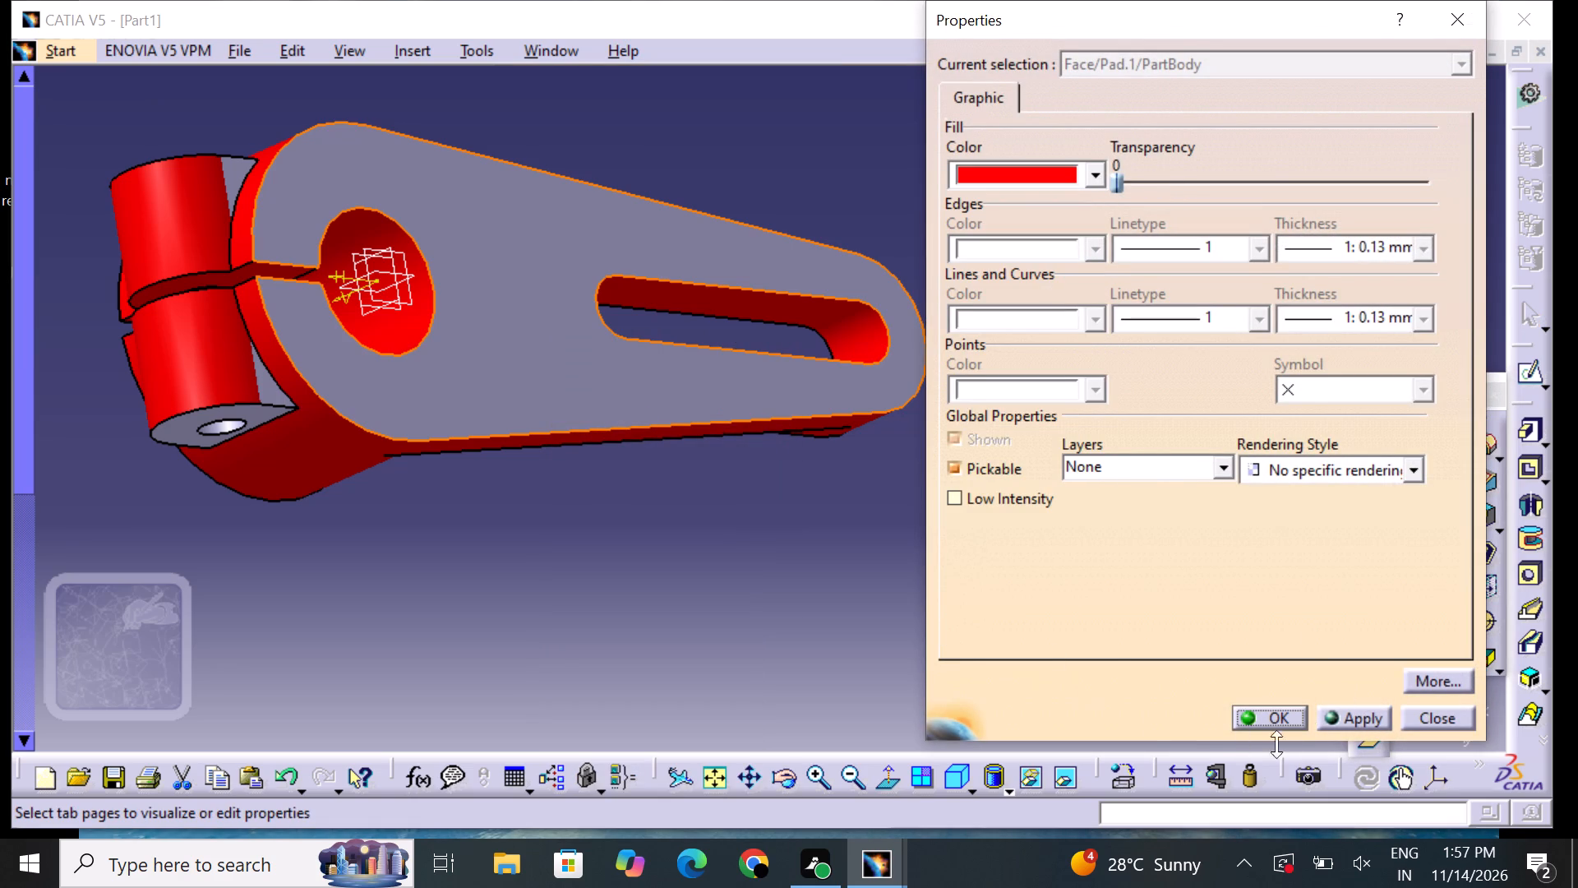
pyautogui.click(1290, 711)
pyautogui.click(1039, 647)
# Set the fill colour of the small triangular underside face on the lug with the uncoloured end face to red.
pyautogui.moveTo(1029, 618); pyautogui.dragTo(1209, 529, button='middle')
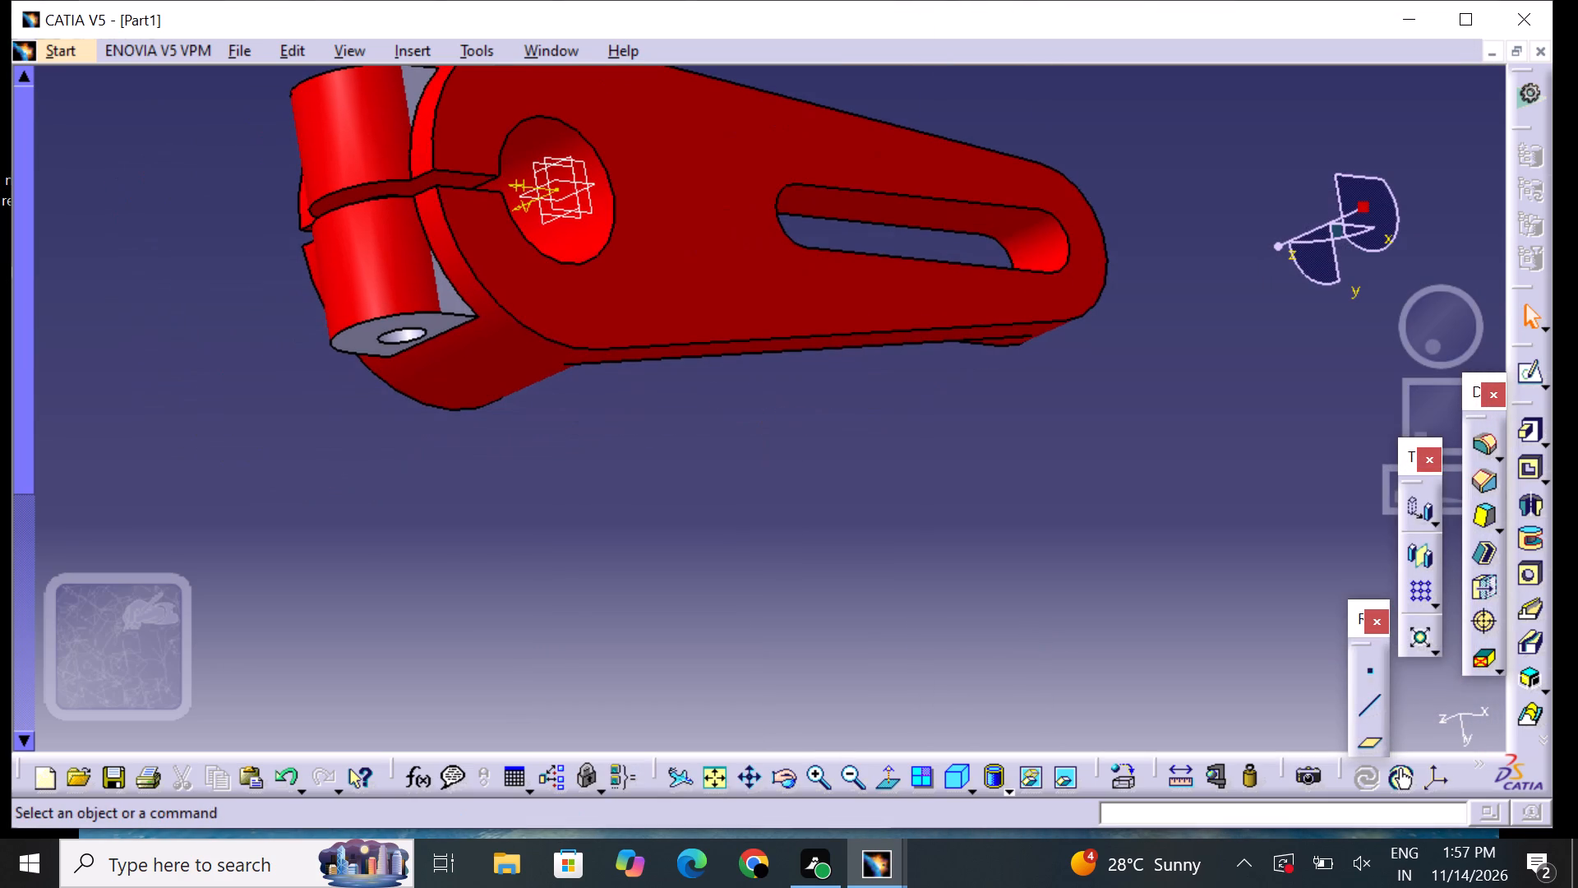
pyautogui.click(453, 306)
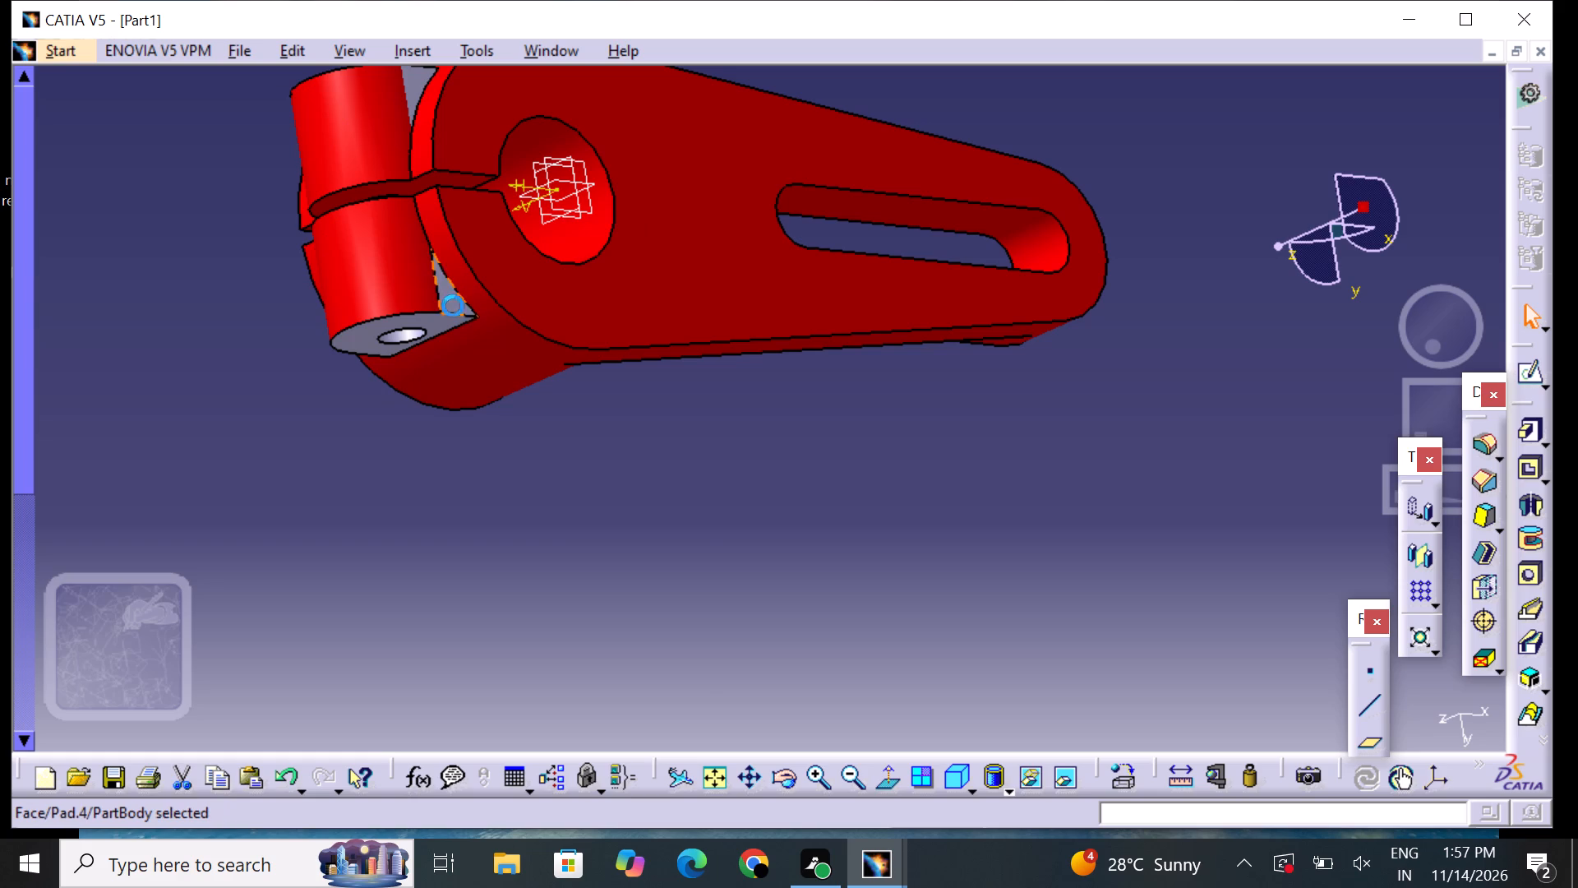
pyautogui.rightClick(453, 306)
pyautogui.click(546, 420)
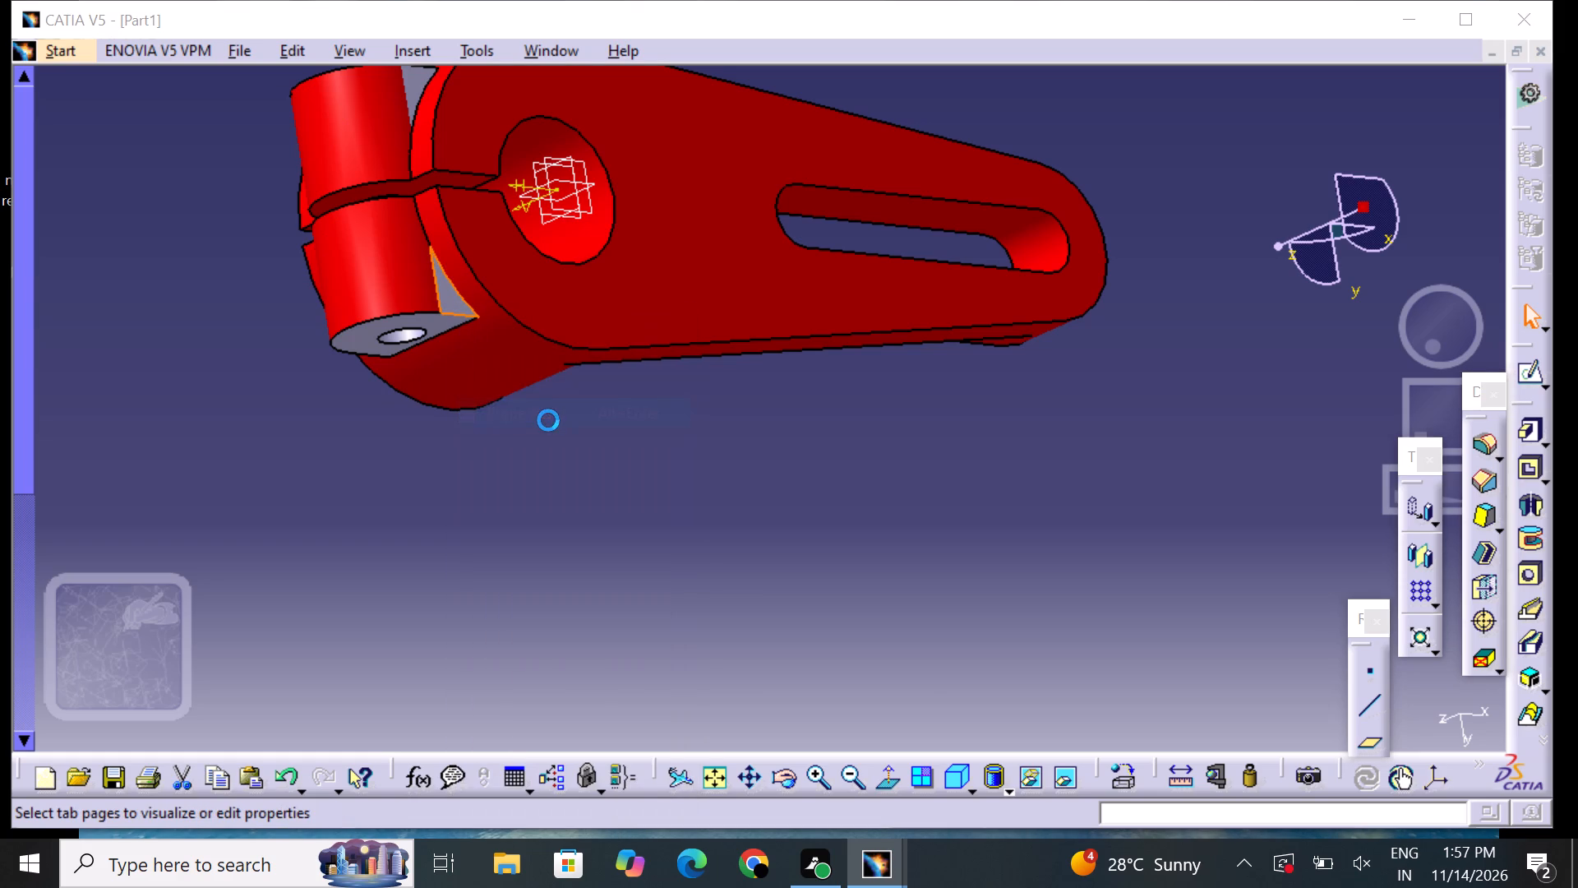
pyautogui.click(1007, 172)
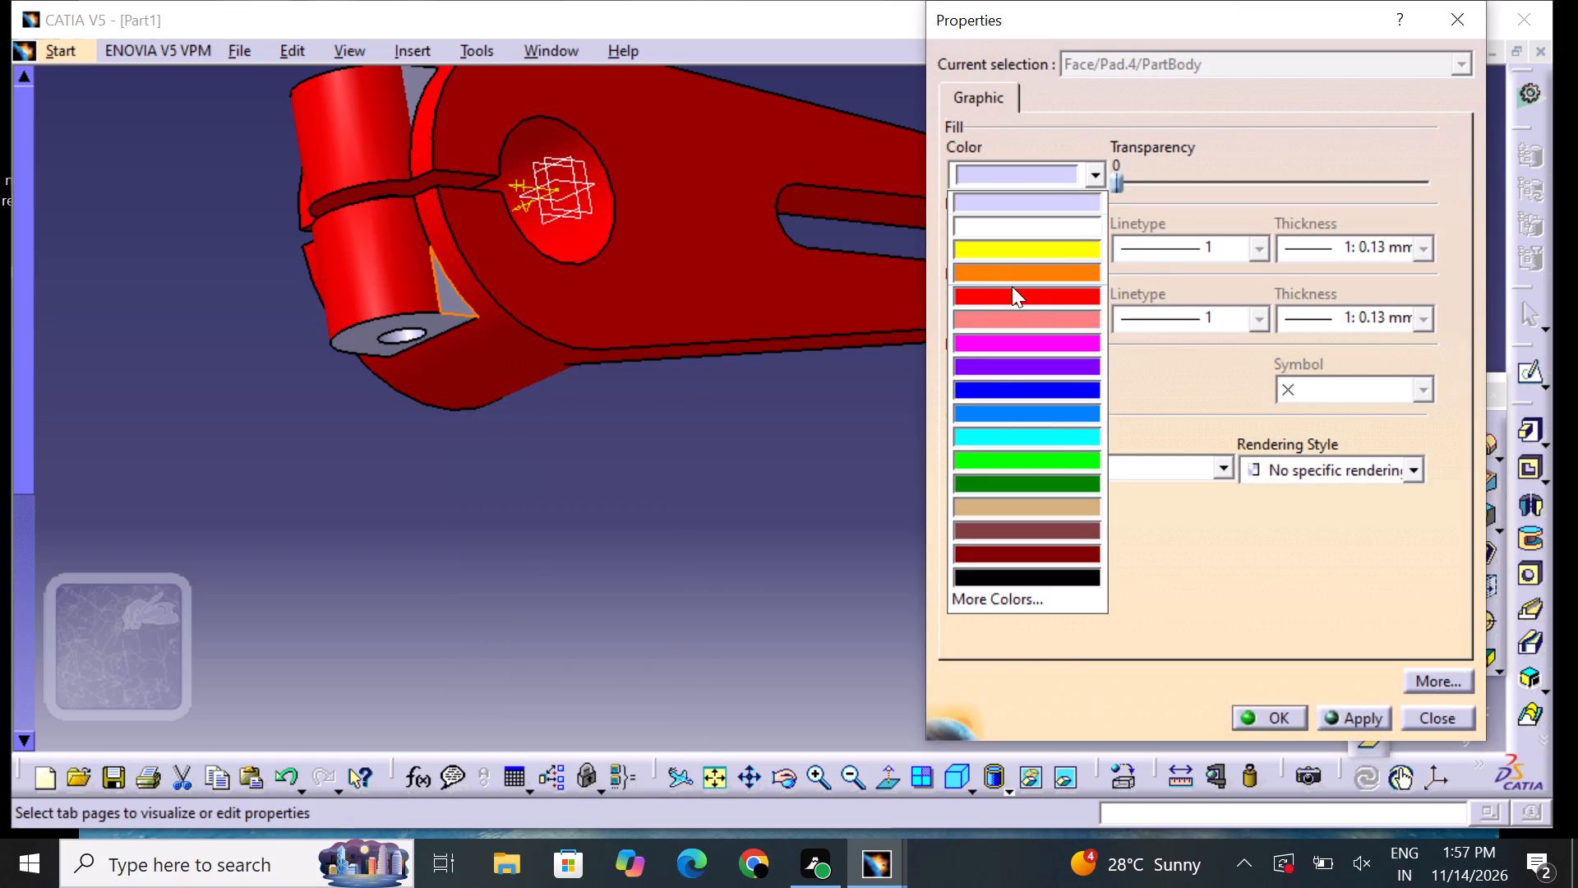
pyautogui.click(1017, 294)
pyautogui.click(1282, 722)
pyautogui.click(718, 602)
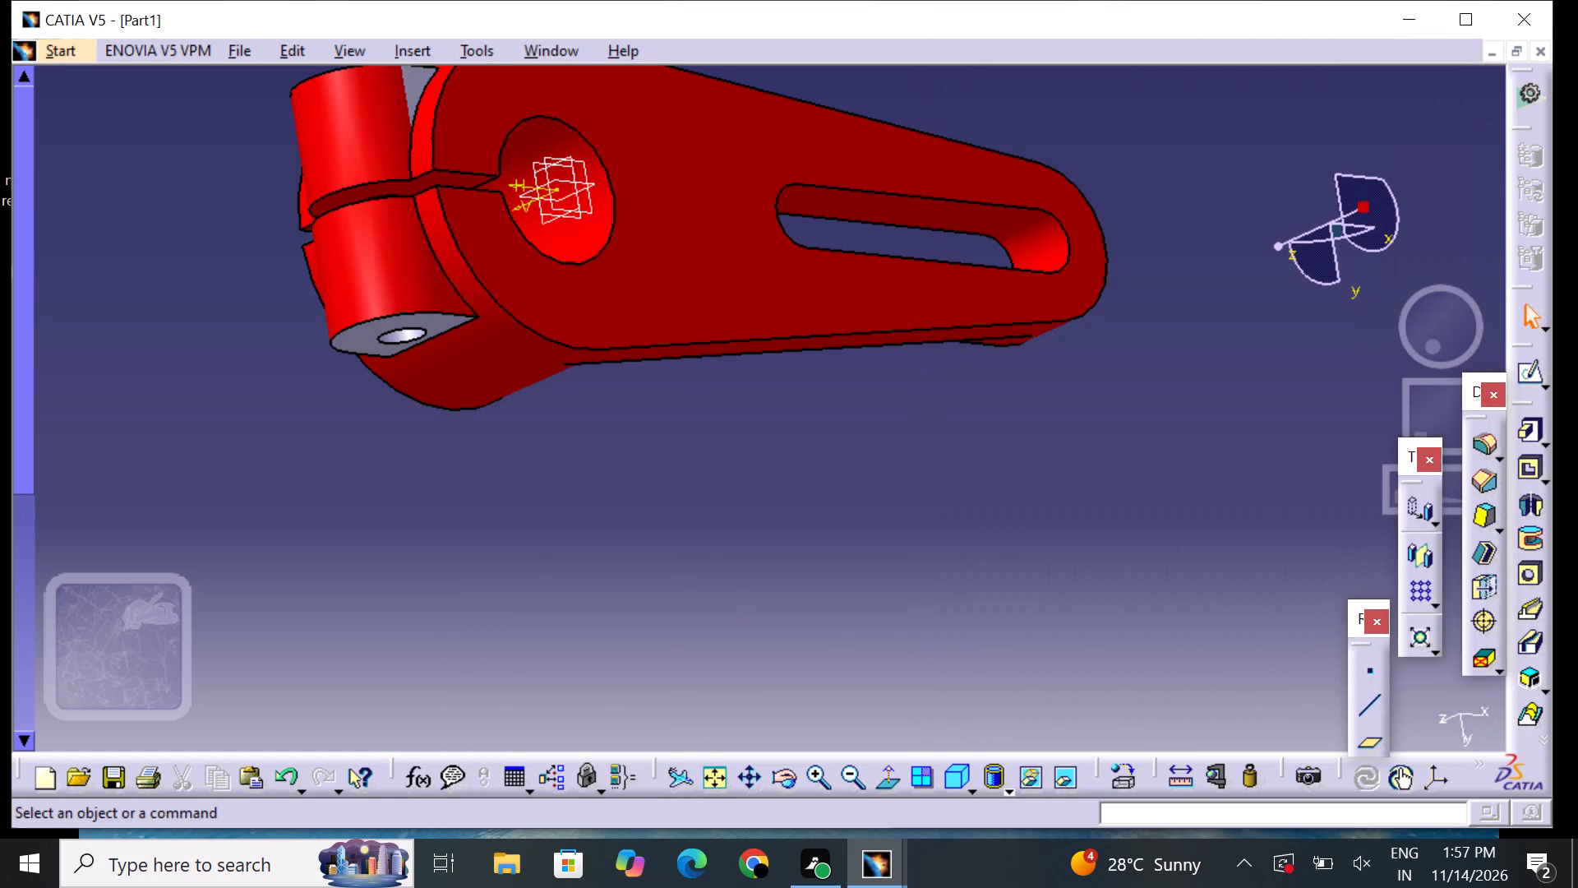
# Set the fill colour of the remaining uncoloured lug end face, surrounding the hole, to red.
pyautogui.moveTo(703, 583); pyautogui.dragTo(680, 453, button='middle')
pyautogui.moveTo(703, 583); pyautogui.dragTo(680, 453, button='right')
pyautogui.moveTo(680, 453); pyautogui.dragTo(694, 651, button='middle')
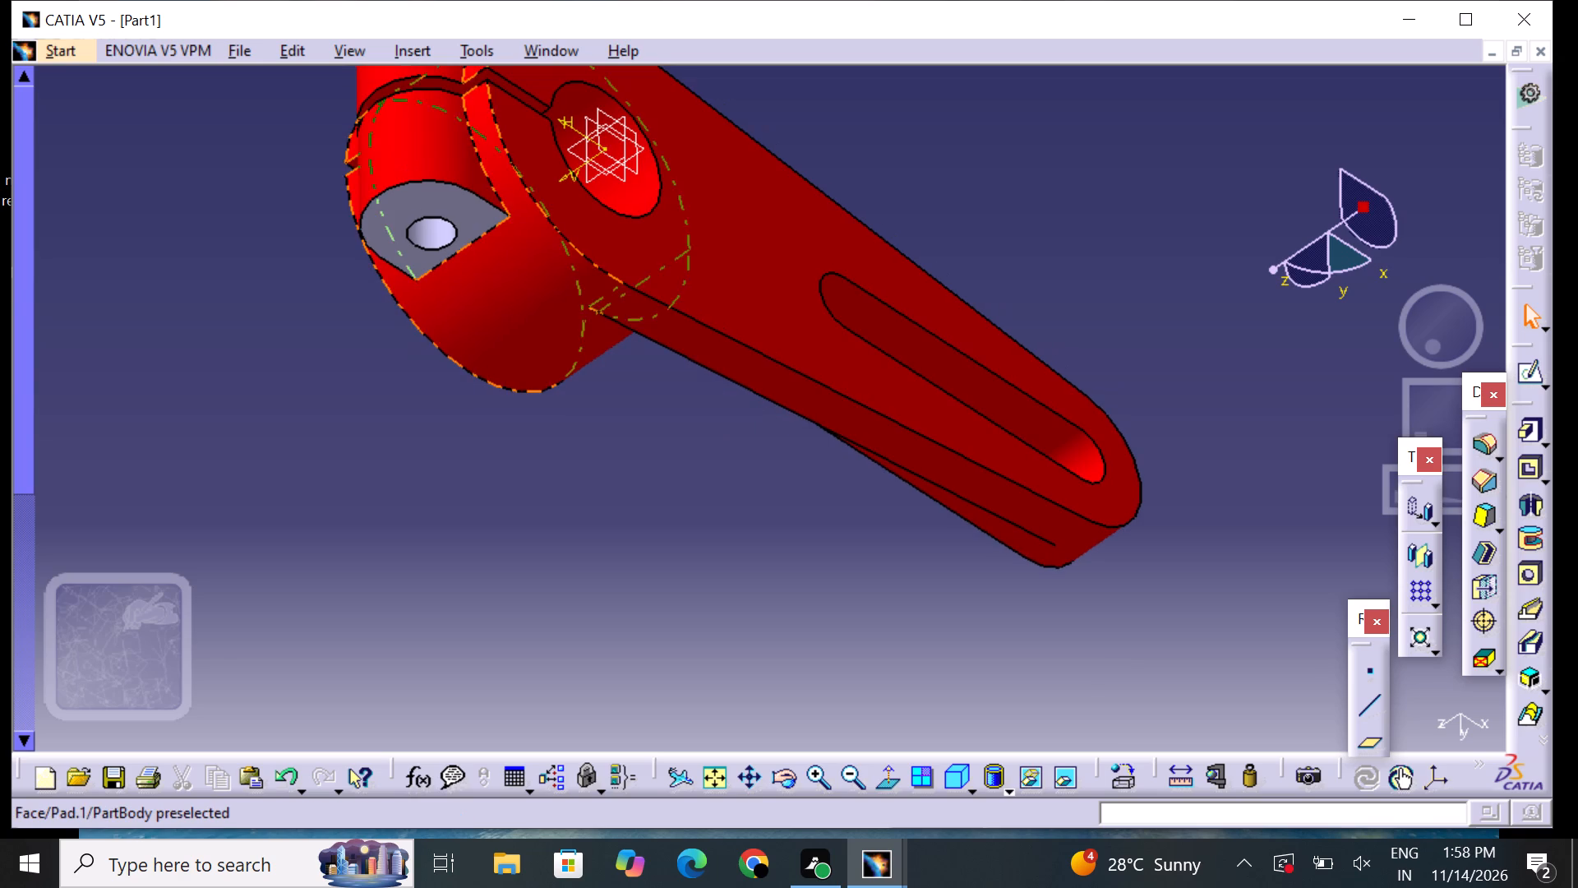
pyautogui.click(468, 220)
pyautogui.rightClick(468, 220)
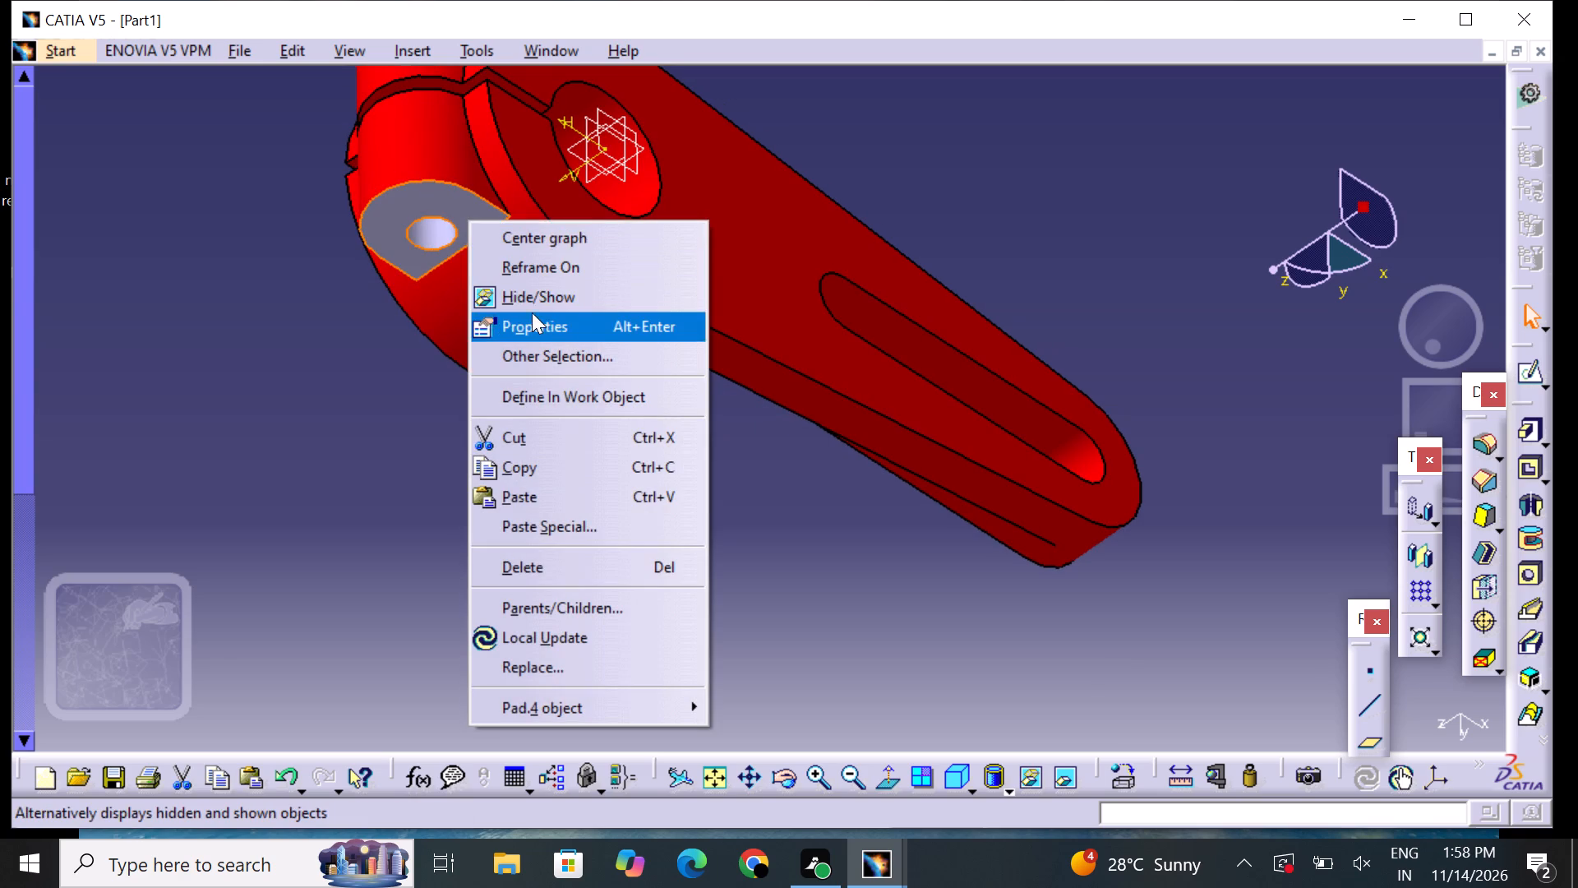
pyautogui.click(543, 322)
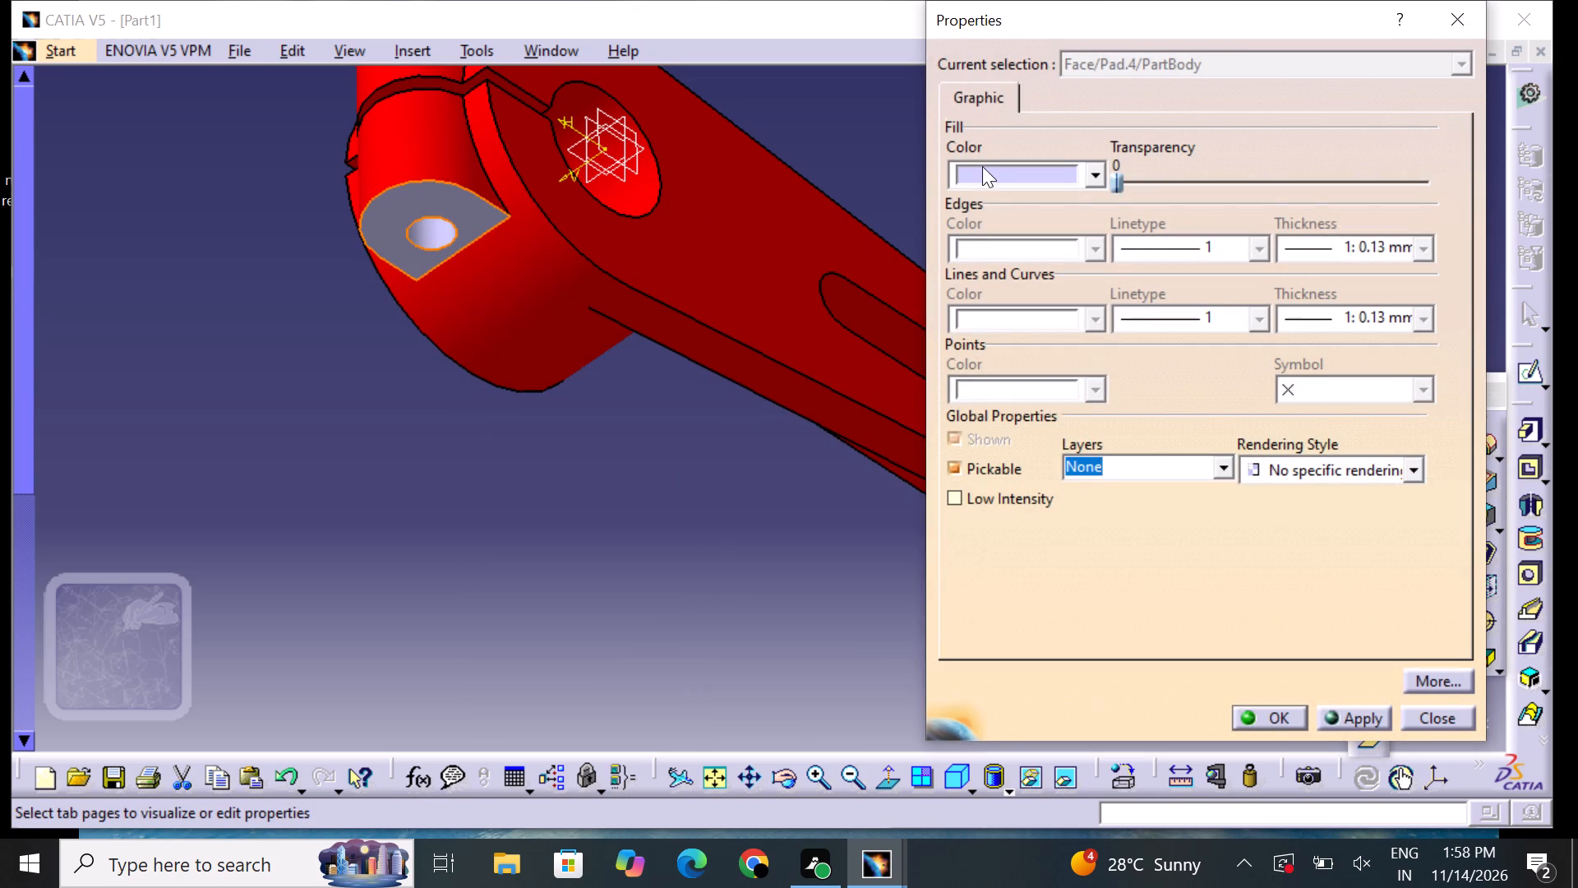
pyautogui.click(982, 166)
pyautogui.click(1072, 293)
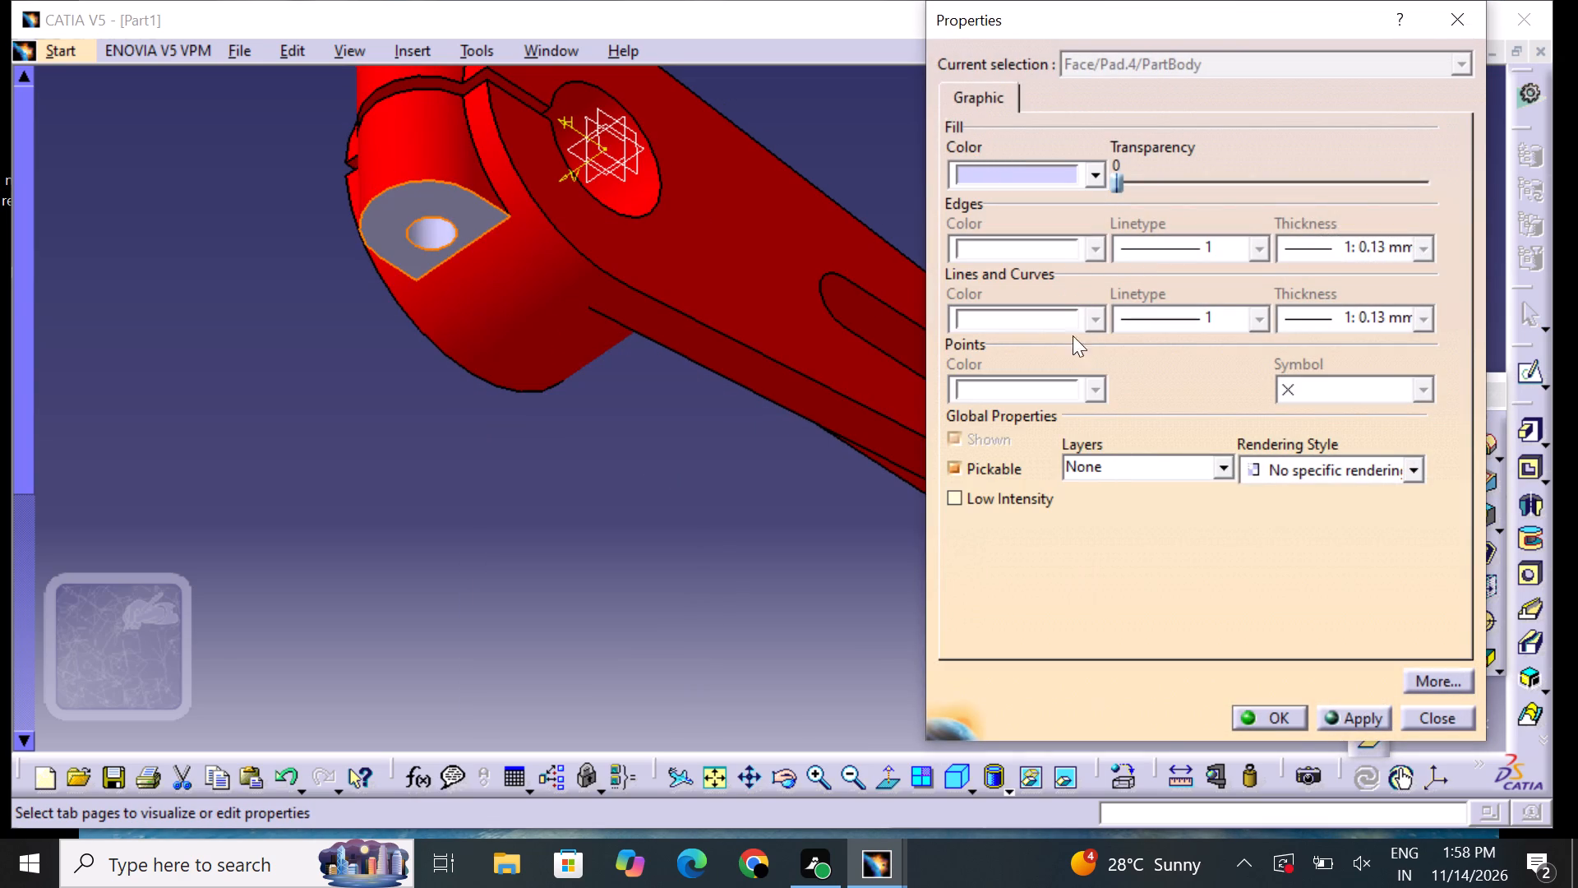
pyautogui.click(1283, 715)
pyautogui.click(782, 545)
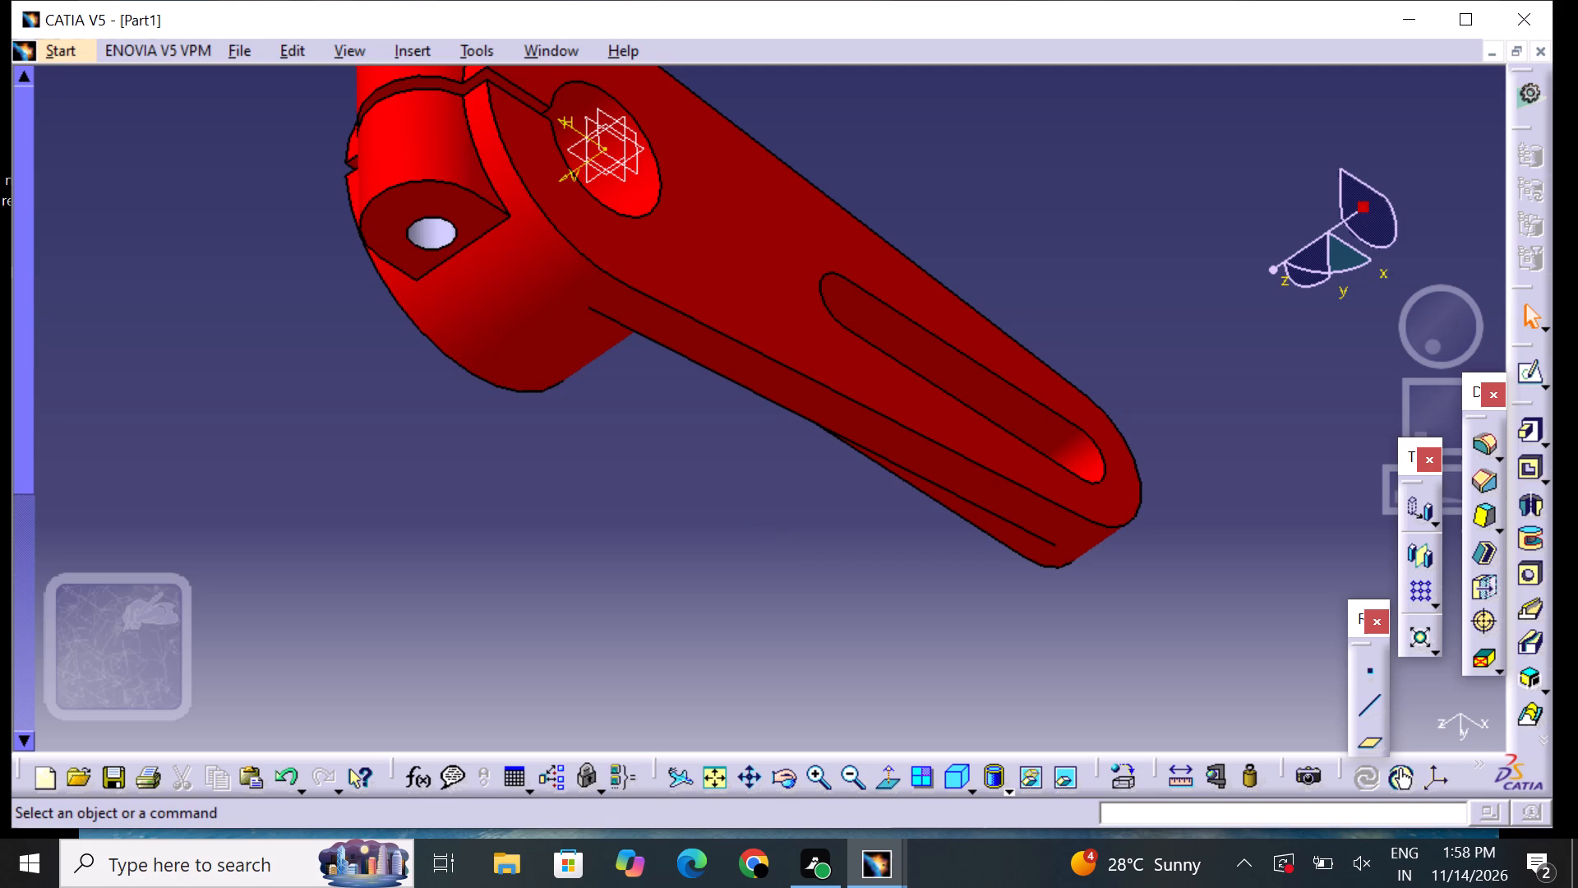
# Set the fill colour of the hole's inner wall in the lug with the just-coloured end face to red.
pyautogui.click(437, 237)
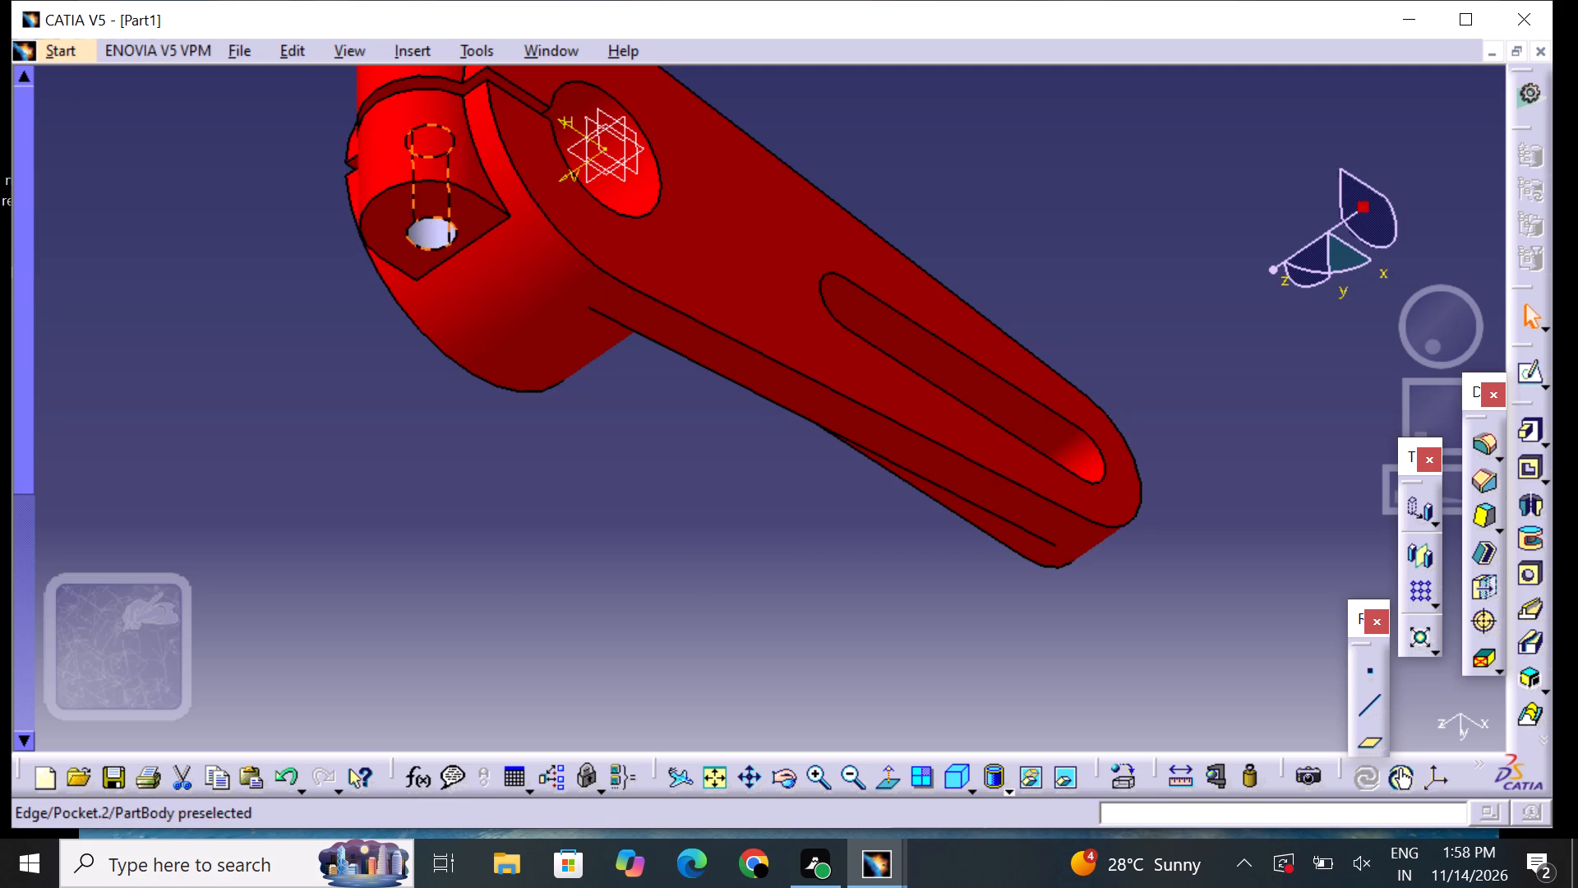
pyautogui.rightClick(440, 238)
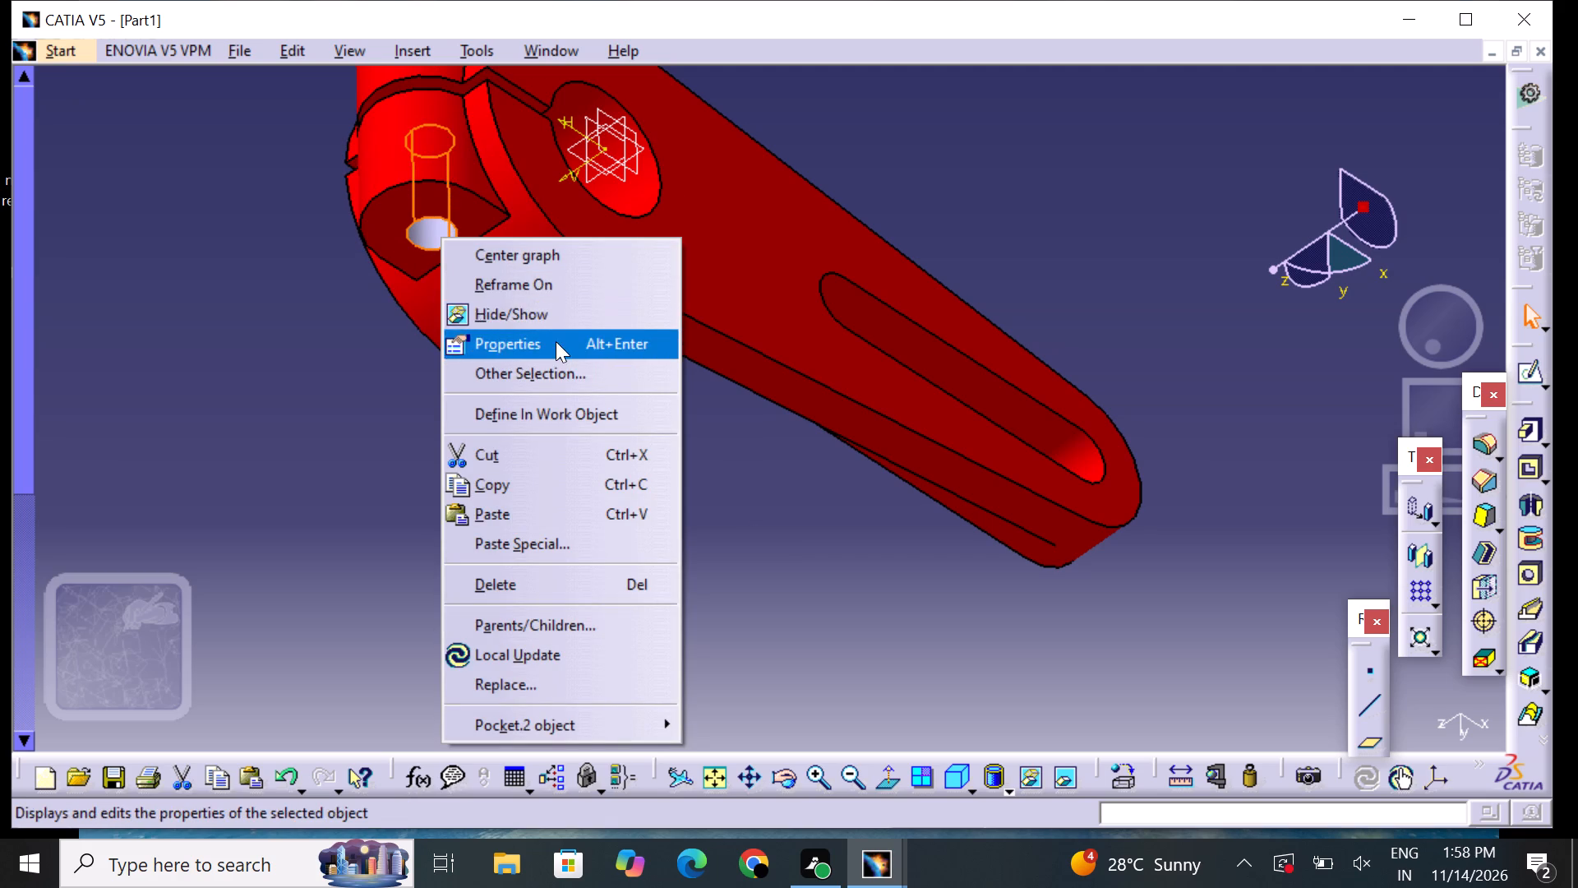
pyautogui.click(556, 341)
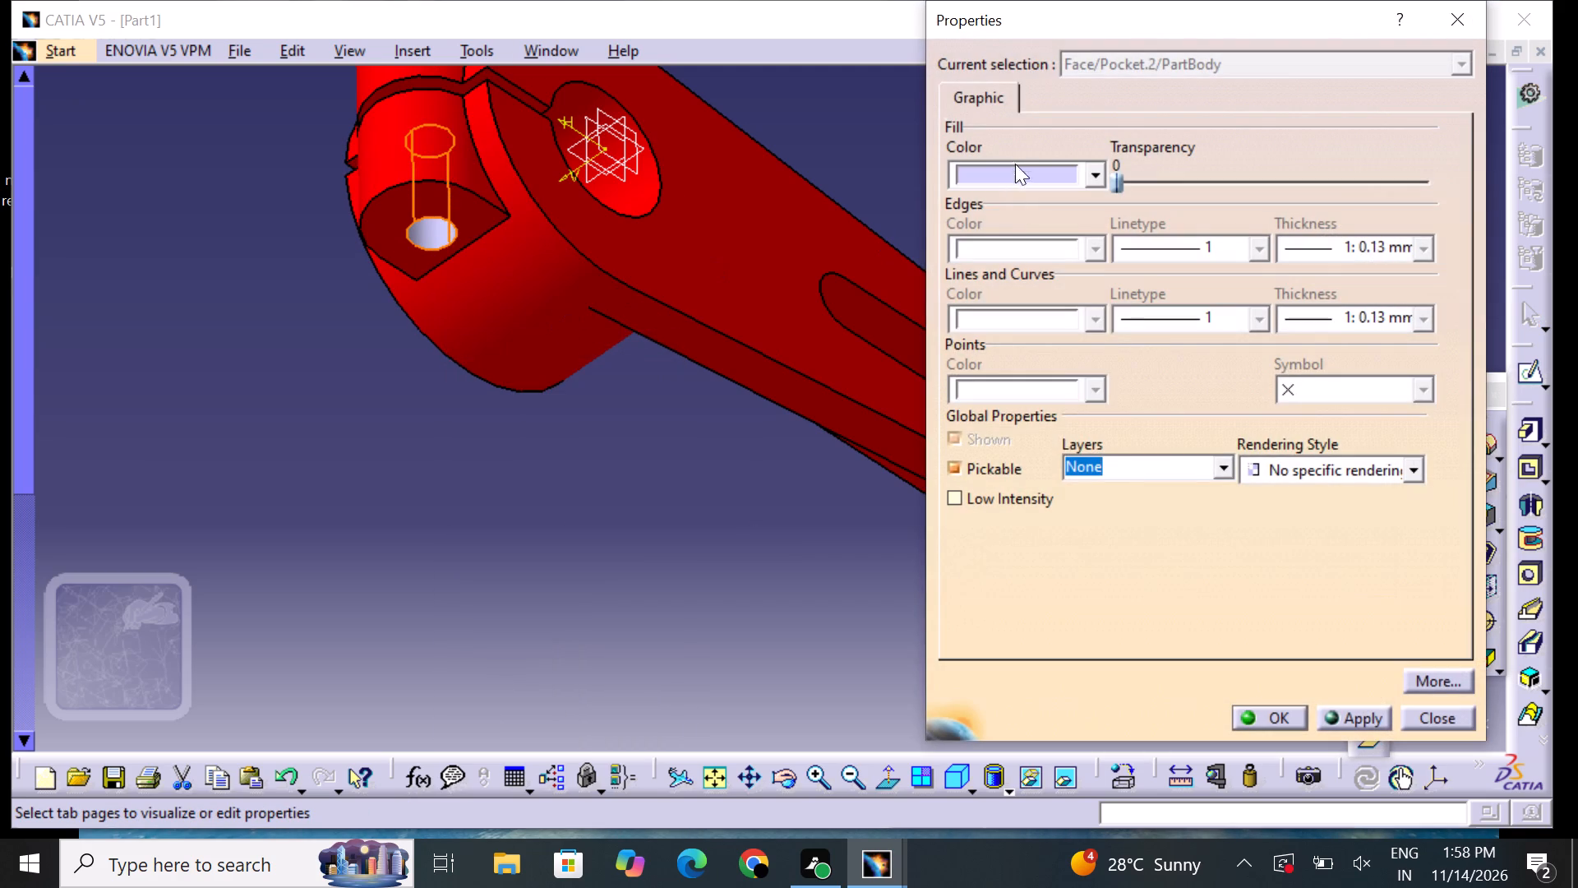
pyautogui.click(991, 164)
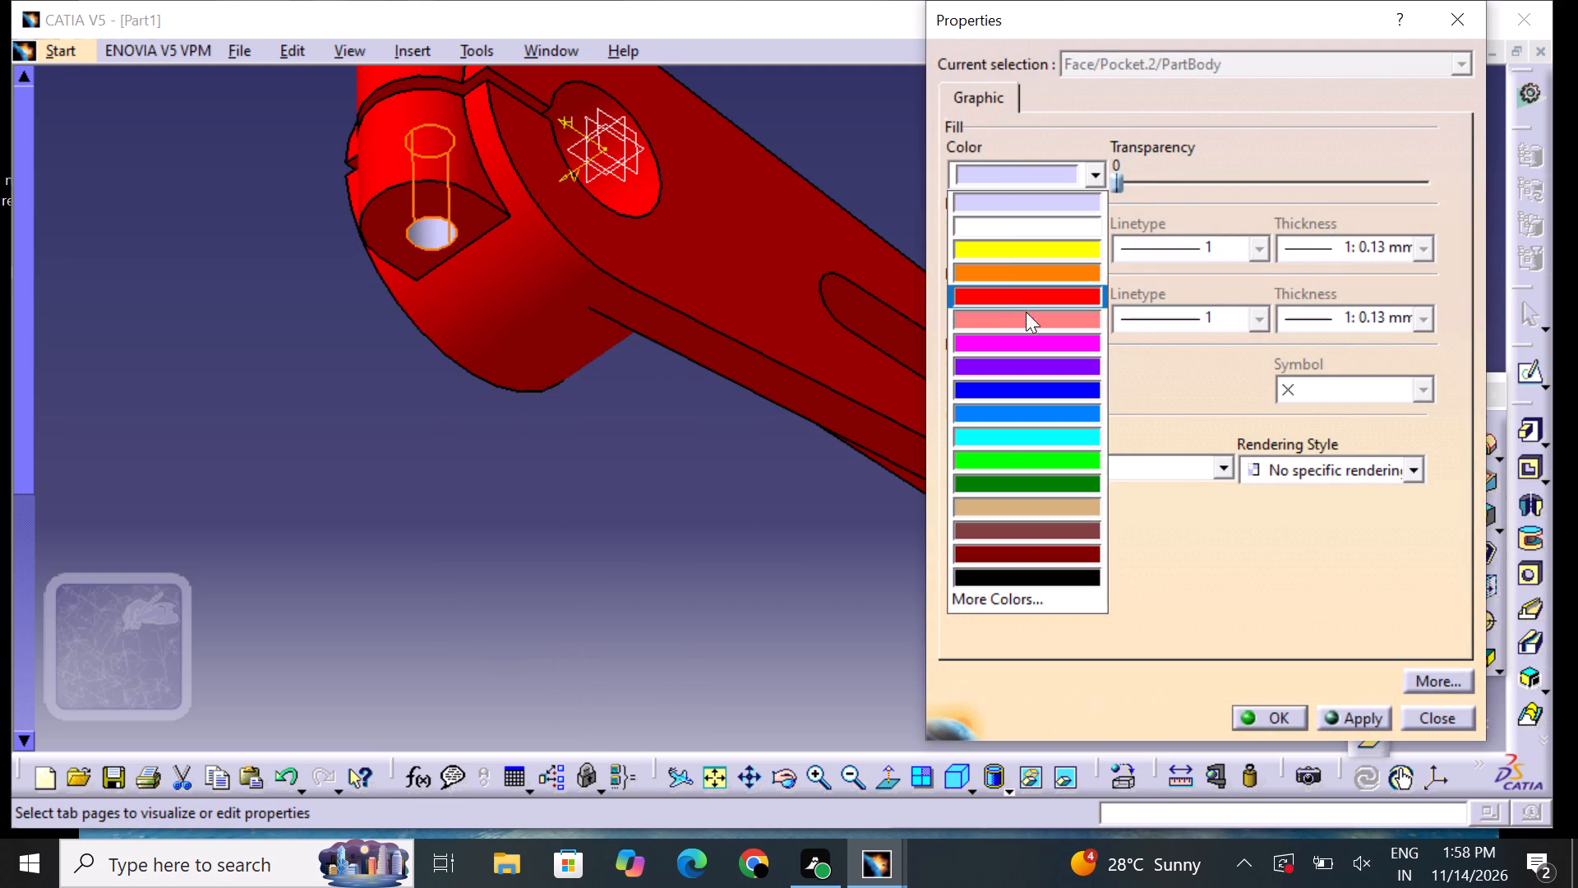
pyautogui.click(1023, 296)
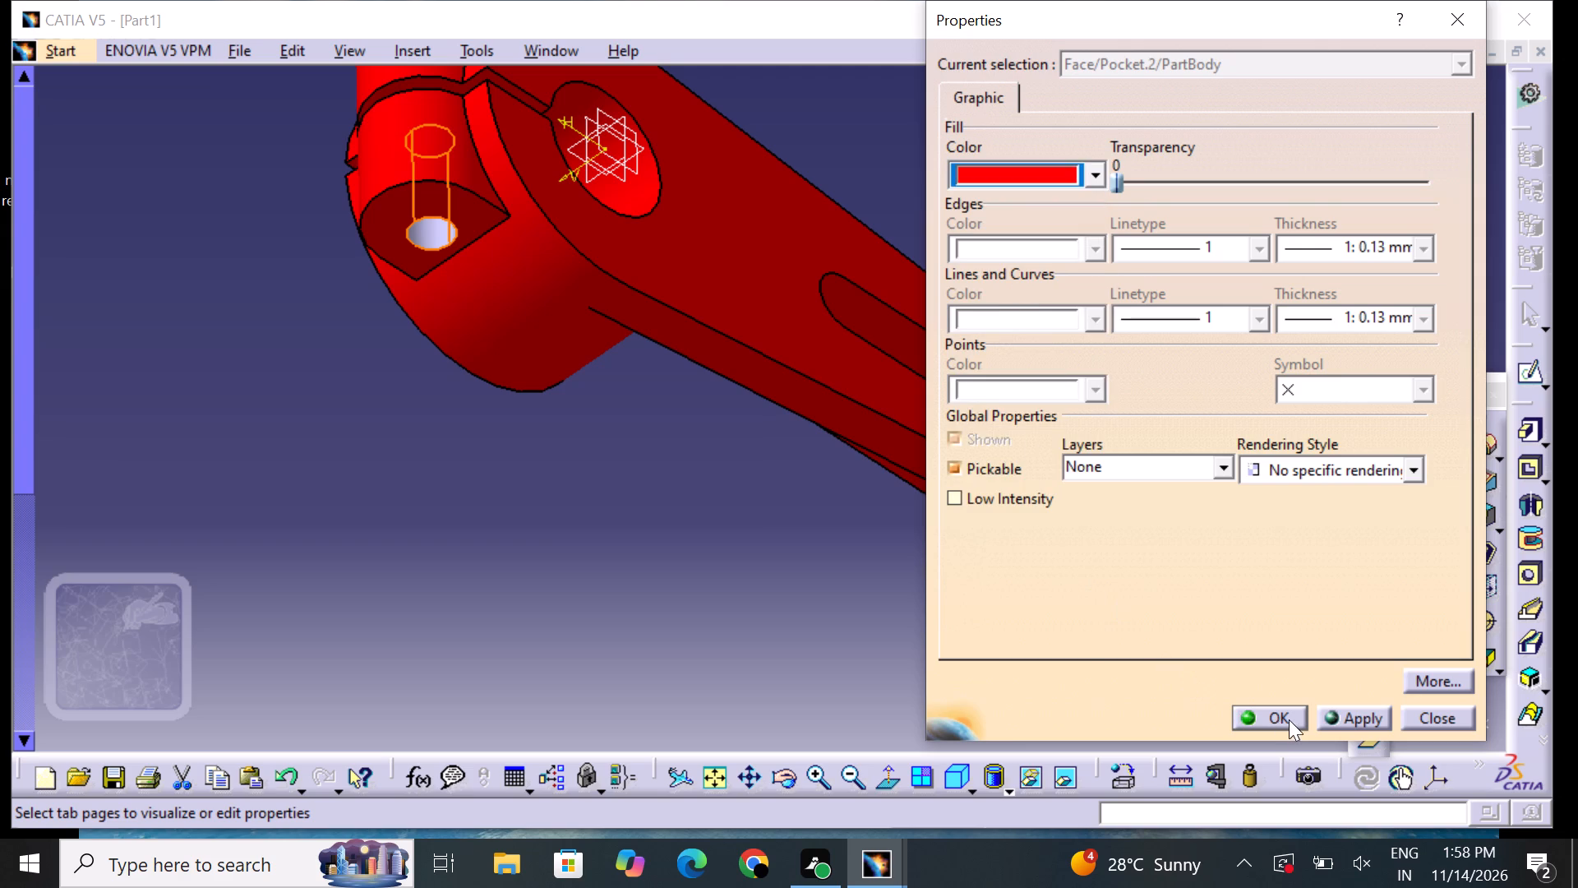
pyautogui.click(1290, 720)
pyautogui.click(722, 553)
# Set the fill colour of the Mirror.1 lug feature to red, picking it by the uncoloured sliver face between lug and ring.
pyautogui.moveTo(597, 246); pyautogui.dragTo(597, 343, button='middle')
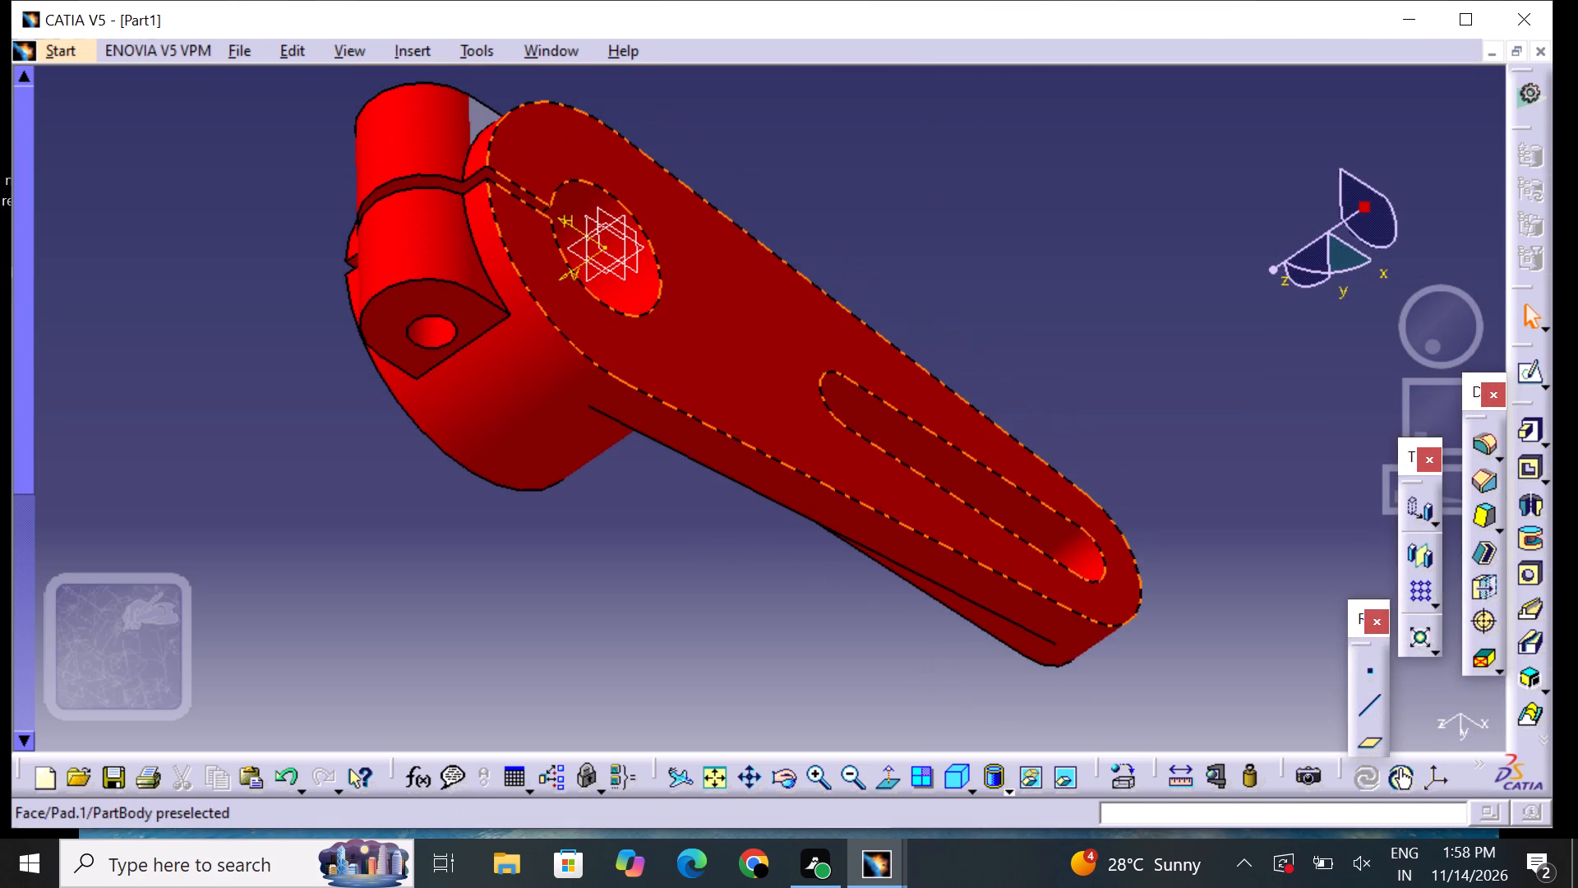
pyautogui.moveTo(593, 130); pyautogui.dragTo(489, 326, button='middle')
pyautogui.moveTo(594, 138); pyautogui.dragTo(489, 326, button='right')
pyautogui.moveTo(464, 271); pyautogui.dragTo(715, 323, button='middle')
pyautogui.moveTo(466, 271); pyautogui.dragTo(715, 323, button='right')
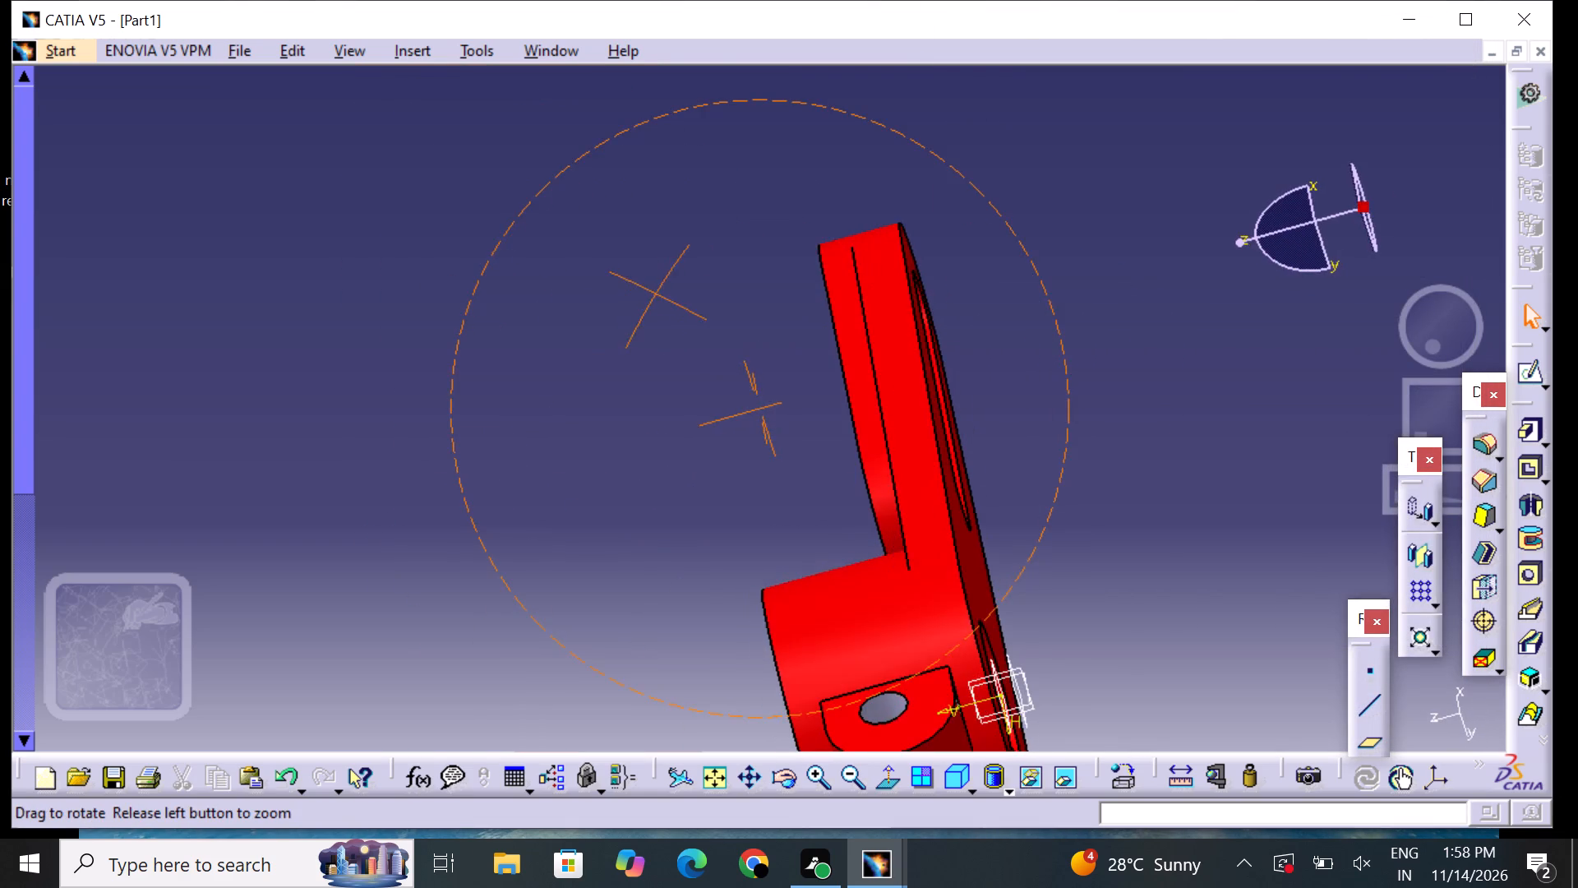
pyautogui.moveTo(715, 323); pyautogui.dragTo(717, 321, button='middle')
pyautogui.moveTo(715, 323); pyautogui.dragTo(717, 321, button='right')
pyautogui.moveTo(895, 446); pyautogui.dragTo(584, 143, button='middle')
pyautogui.moveTo(629, 215); pyautogui.dragTo(358, 279, button='middle')
pyautogui.moveTo(514, 186); pyautogui.dragTo(358, 279, button='right')
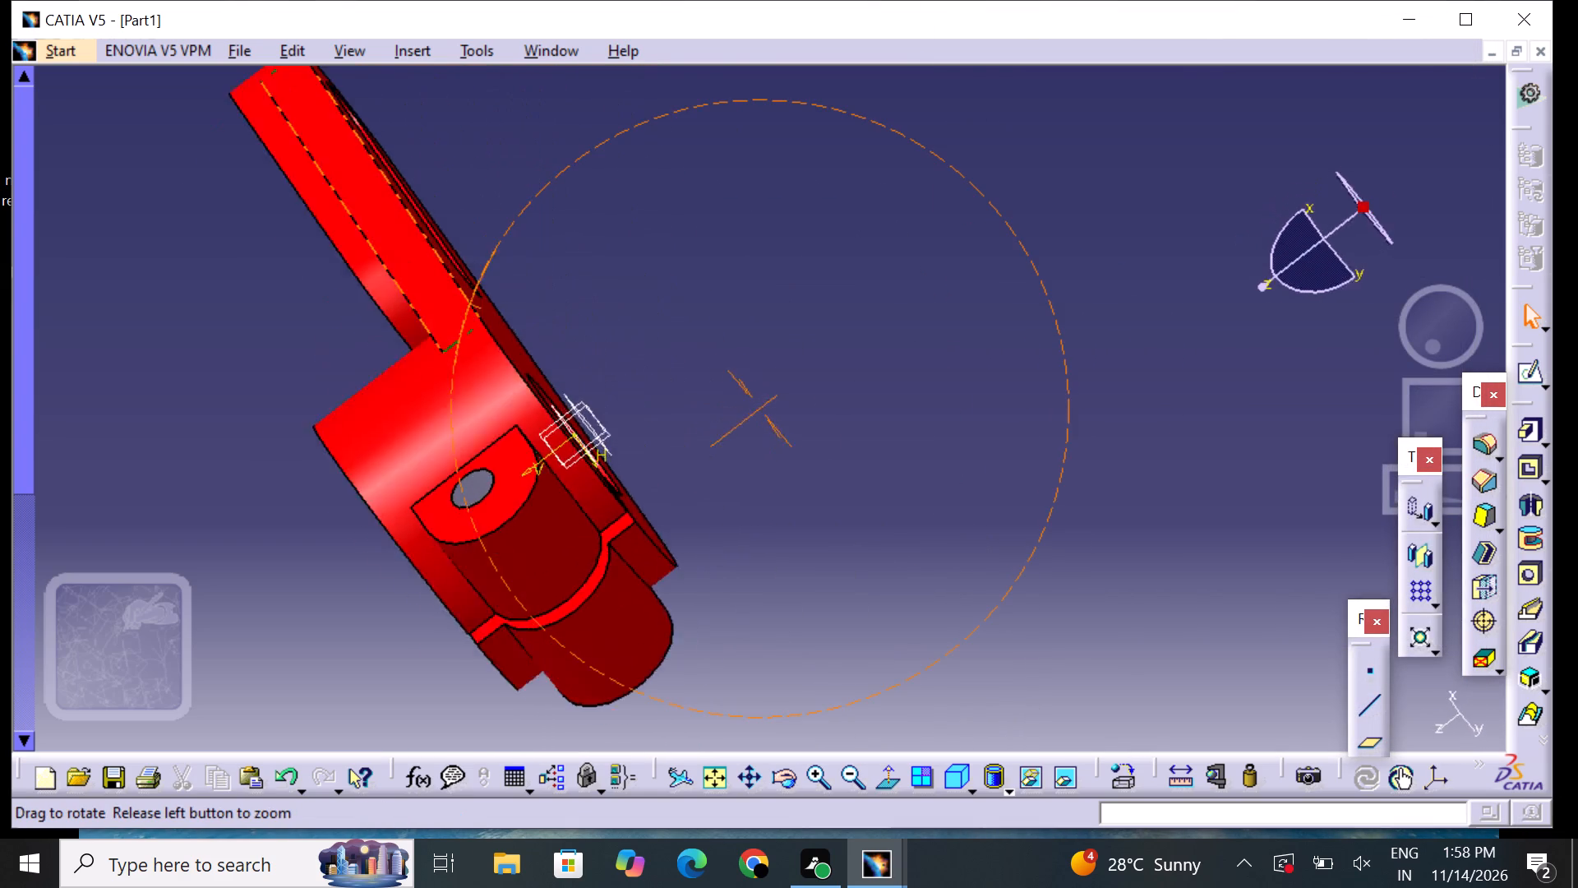
pyautogui.moveTo(358, 279); pyautogui.dragTo(309, 377, button='right')
pyautogui.moveTo(358, 279); pyautogui.dragTo(309, 377, button='middle')
pyautogui.moveTo(471, 257); pyautogui.dragTo(558, 187, button='middle')
pyautogui.moveTo(895, 317); pyautogui.dragTo(715, 346, button='middle')
pyautogui.moveTo(895, 318); pyautogui.dragTo(684, 354, button='right')
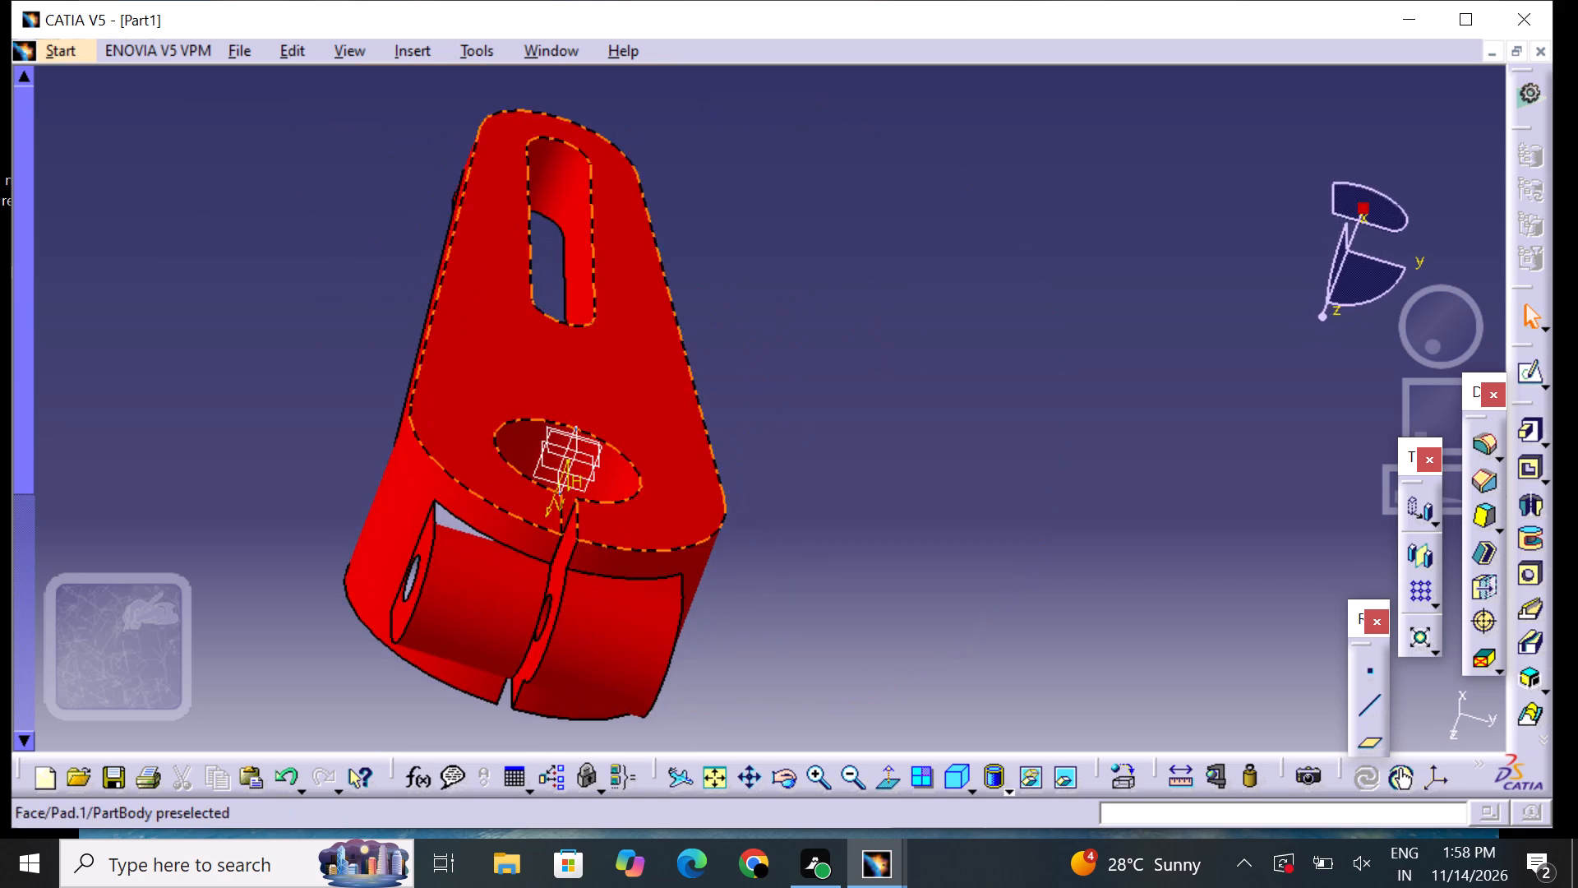
pyautogui.click(449, 520)
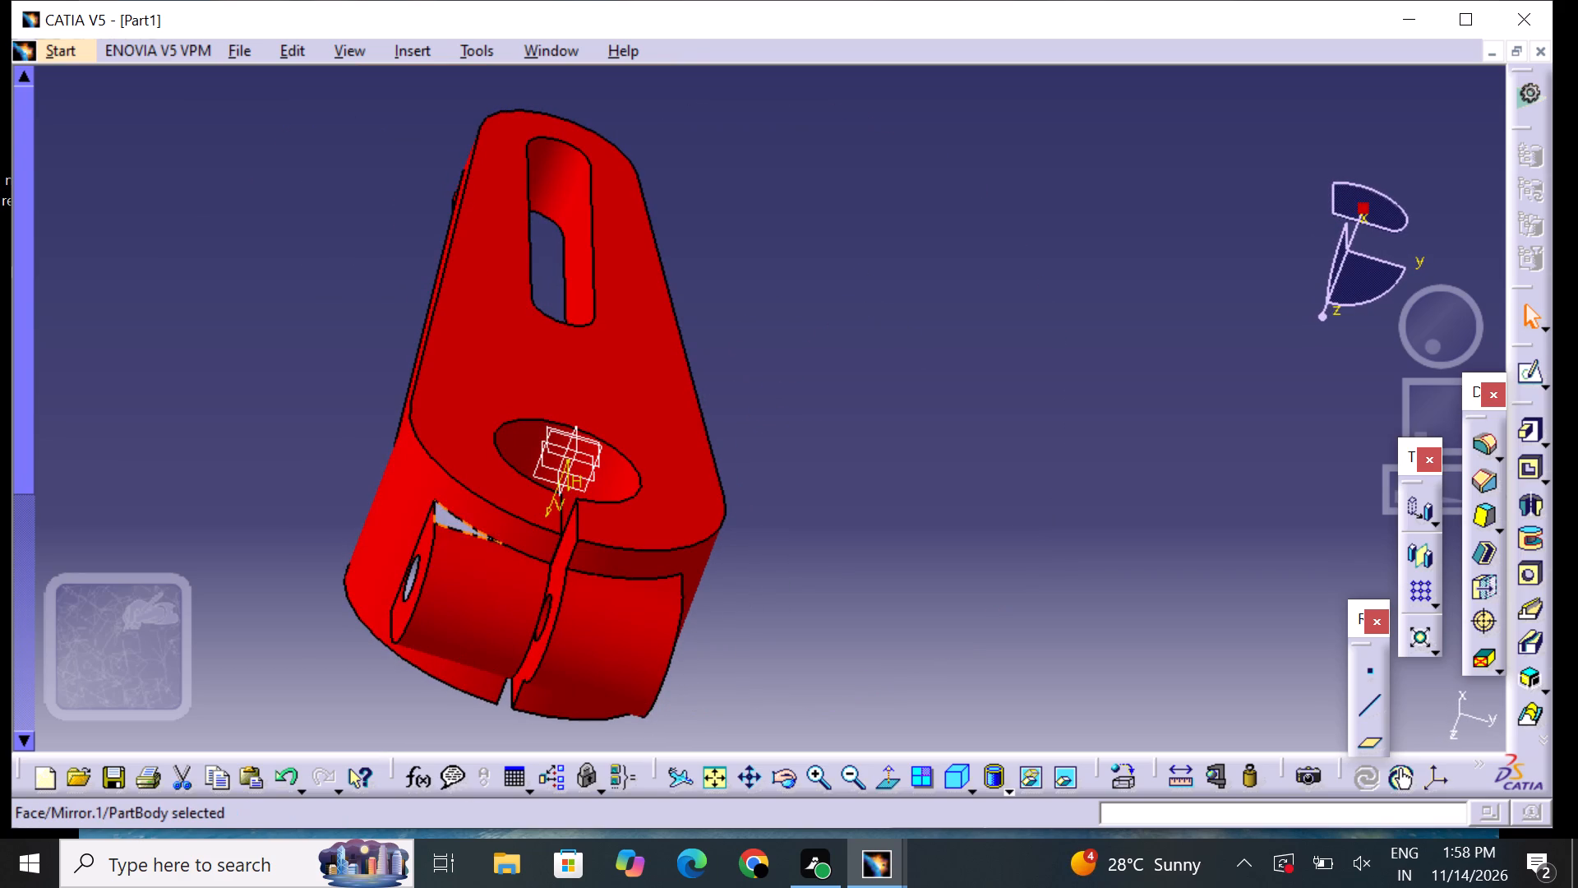
pyautogui.rightClick(449, 514)
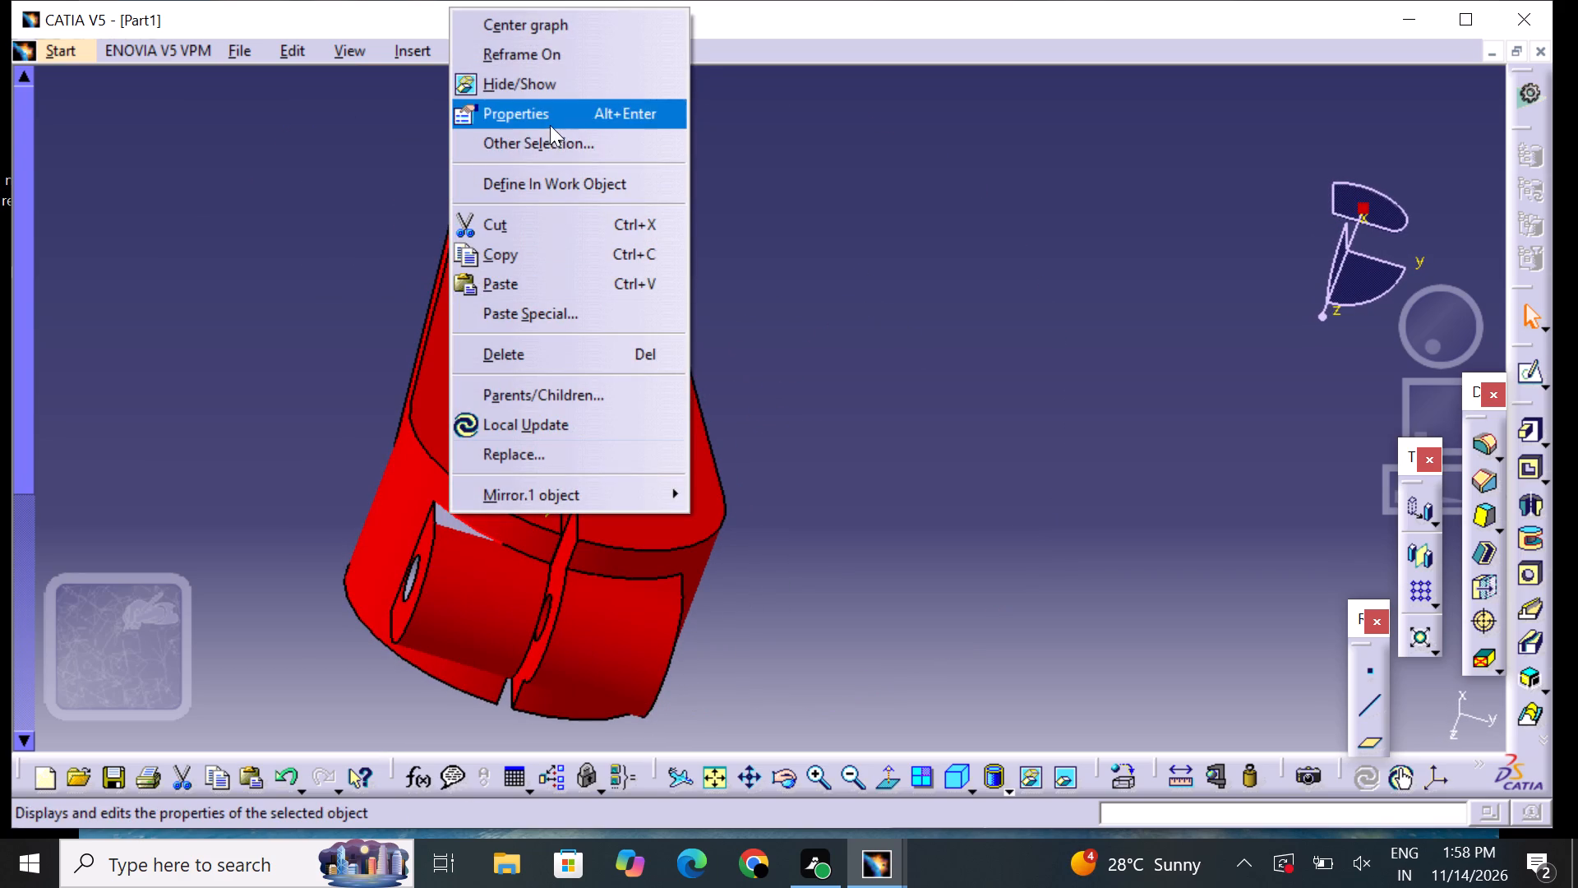
pyautogui.click(550, 125)
pyautogui.click(986, 174)
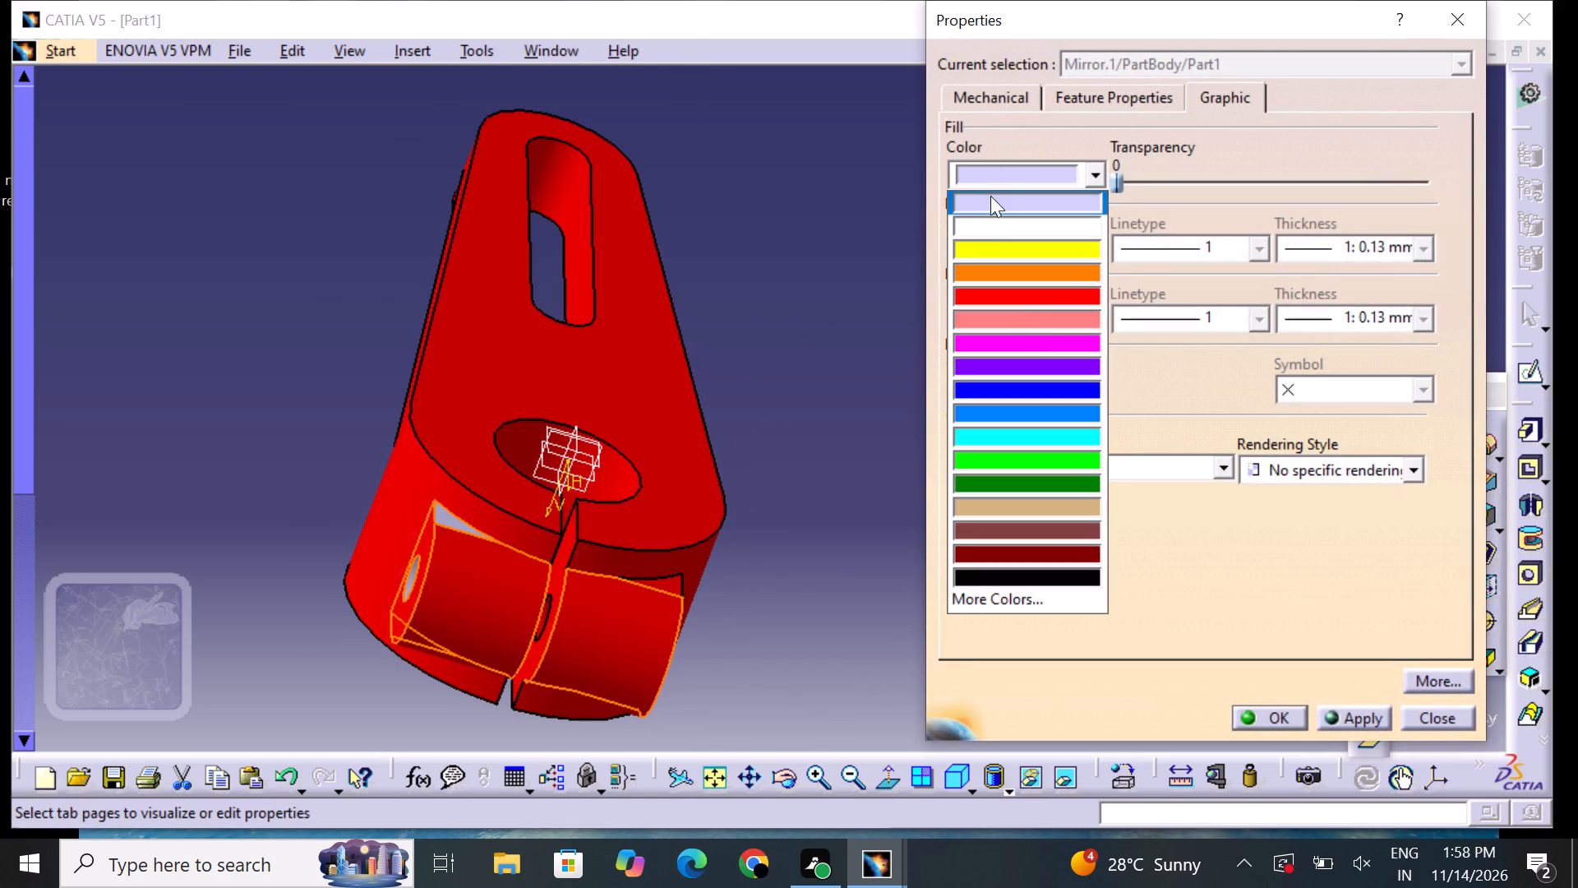
pyautogui.click(1032, 301)
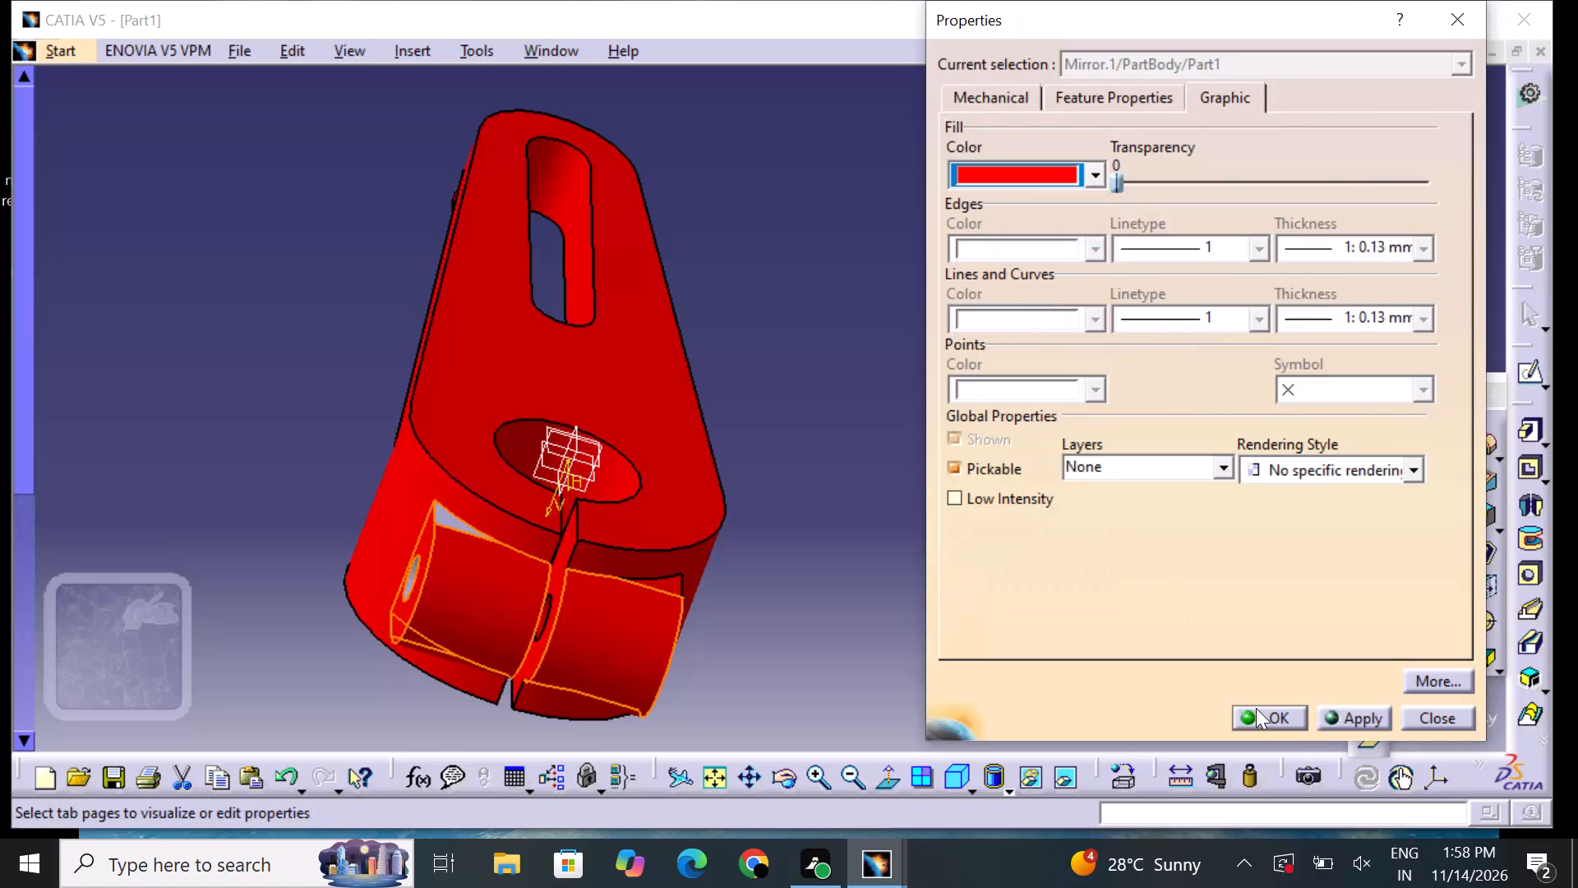
pyautogui.click(1256, 708)
pyautogui.click(901, 585)
# Set the fill colour of the remaining uncoloured hole wall in the opposite lug to red.
pyautogui.moveTo(337, 315); pyautogui.dragTo(647, 354, button='middle')
pyautogui.moveTo(344, 325); pyautogui.dragTo(647, 354, button='right')
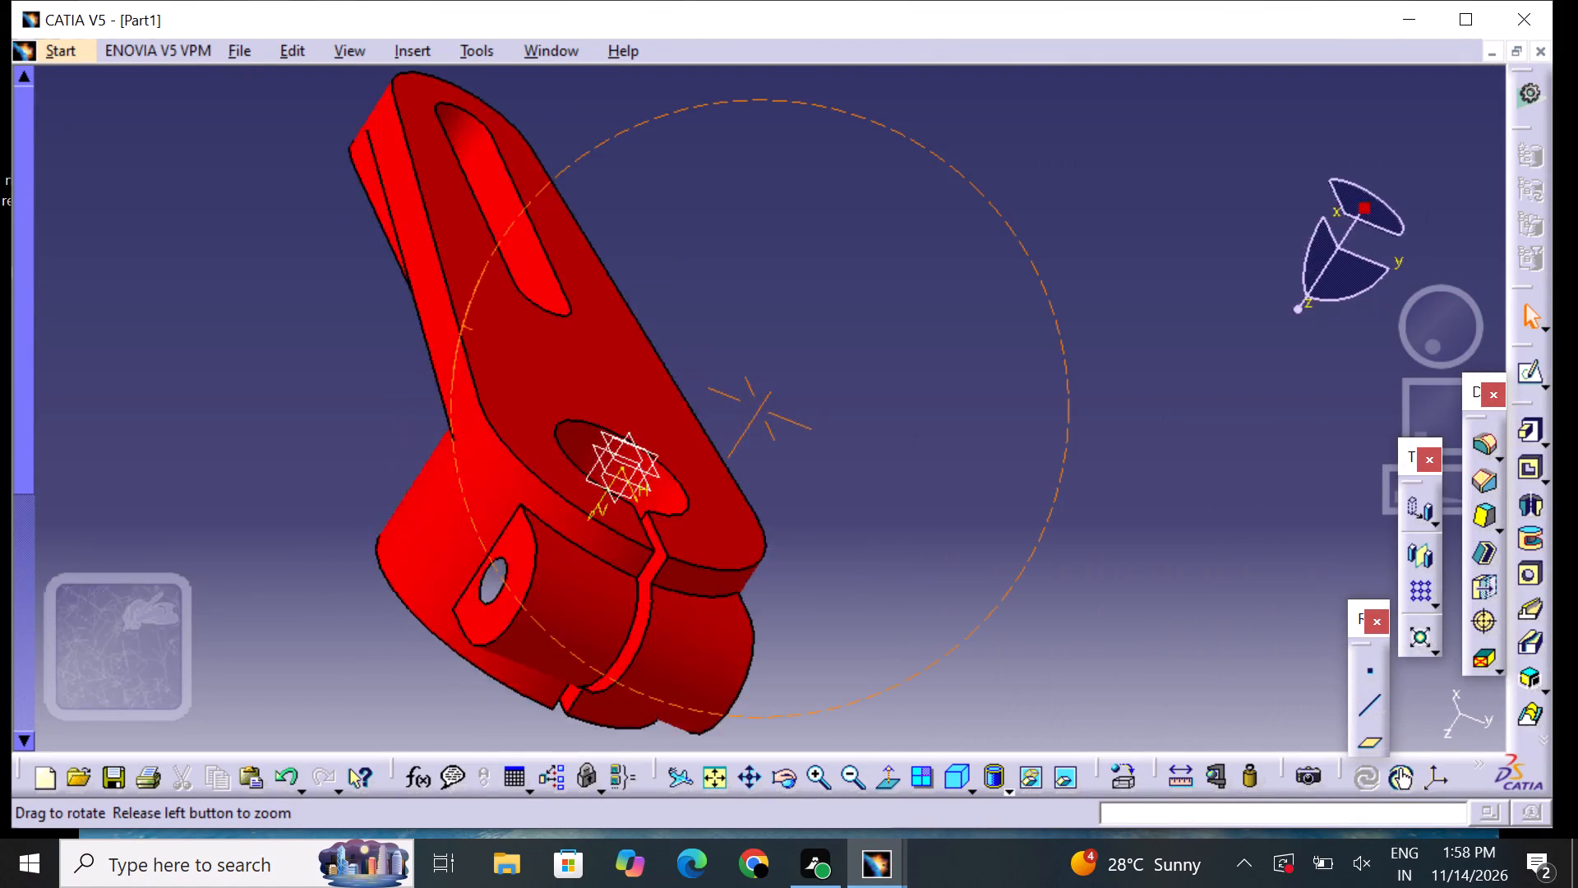
pyautogui.moveTo(647, 354); pyautogui.dragTo(816, 358, button='right')
pyautogui.moveTo(647, 354); pyautogui.dragTo(837, 358, button='middle')
pyautogui.click(892, 626)
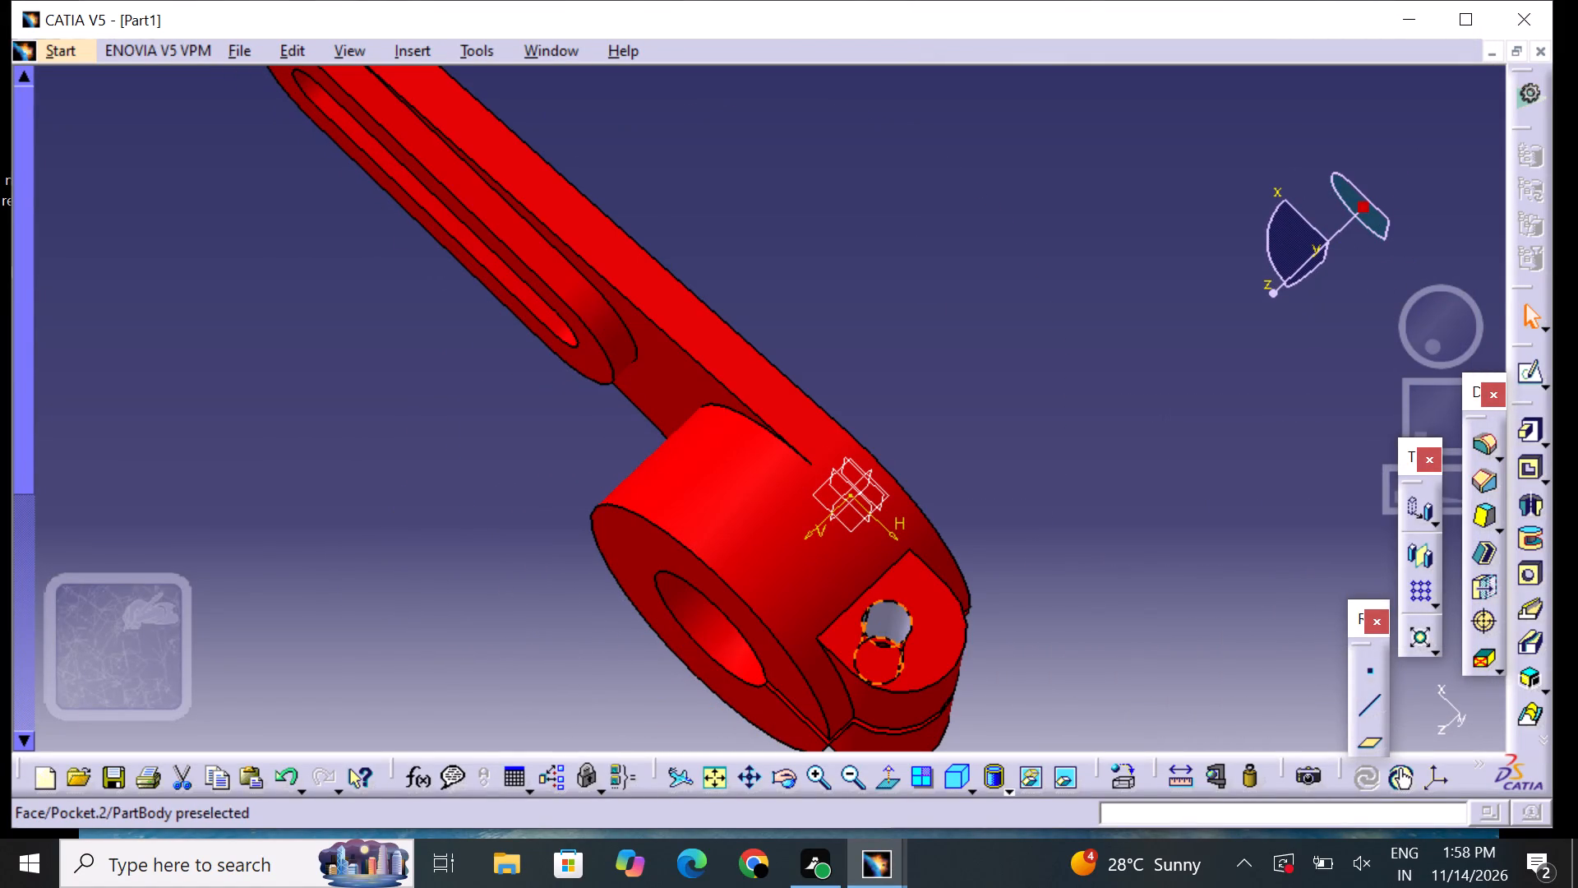
pyautogui.rightClick(891, 622)
pyautogui.click(936, 218)
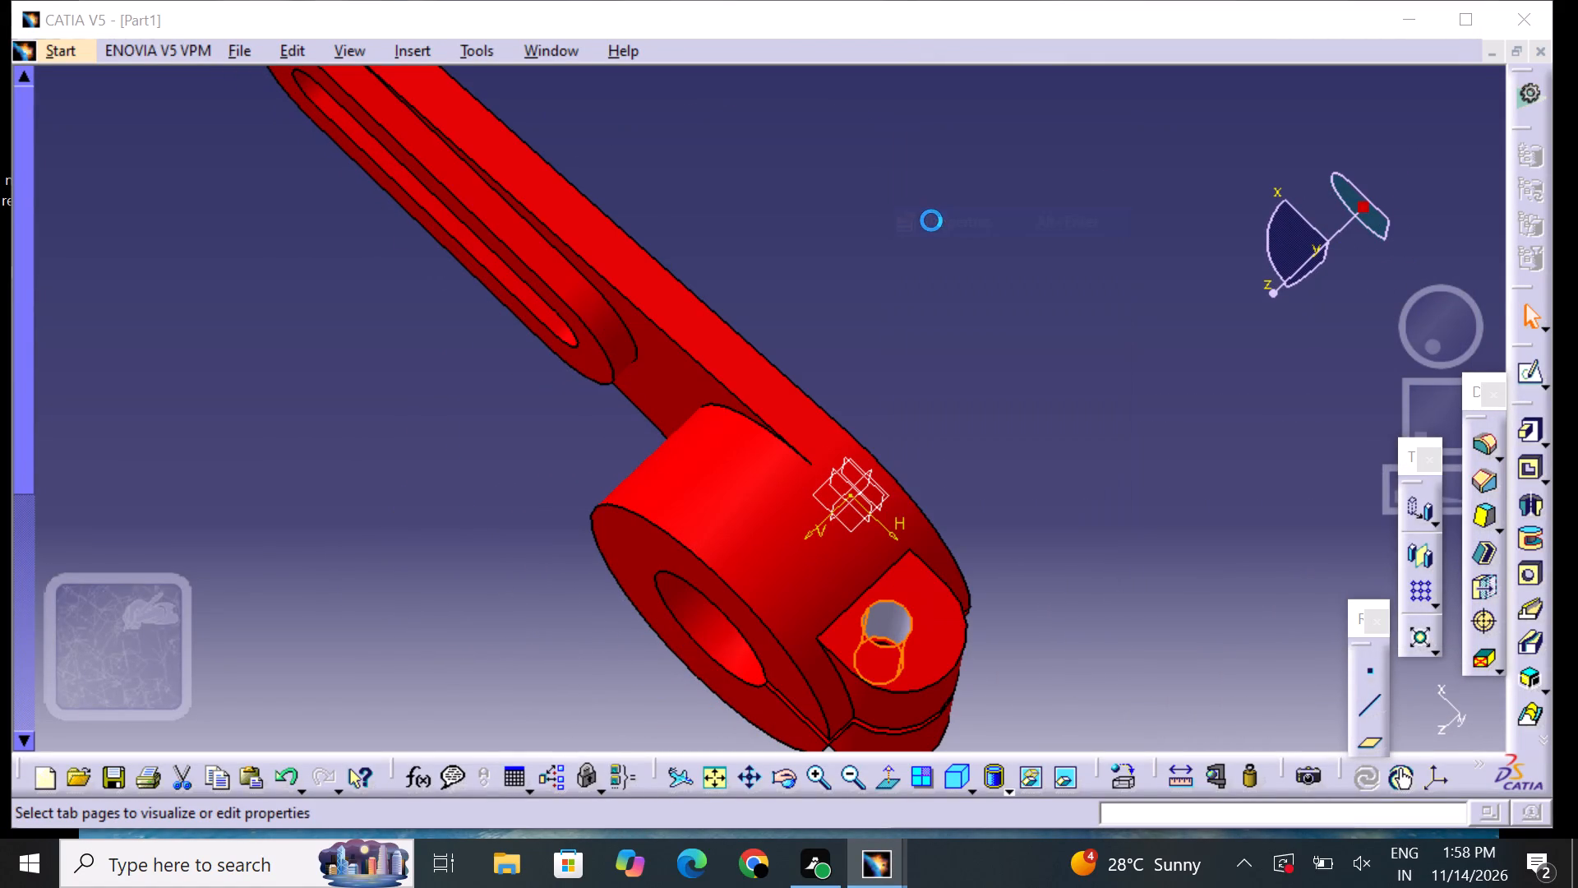
pyautogui.click(999, 177)
pyautogui.click(1013, 294)
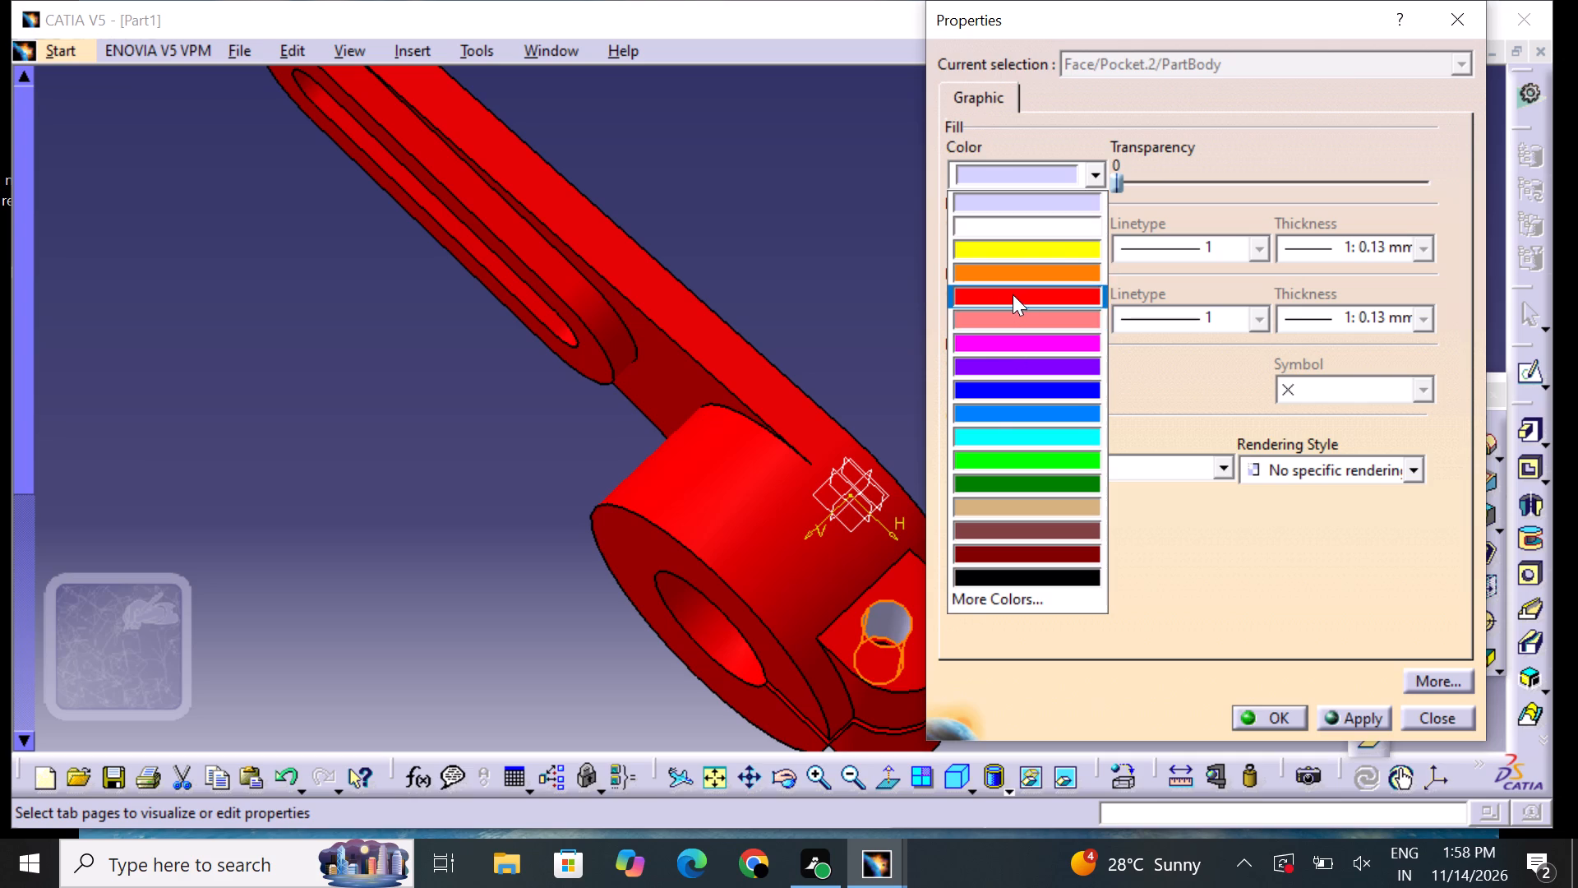
pyautogui.click(1274, 712)
pyautogui.click(1071, 548)
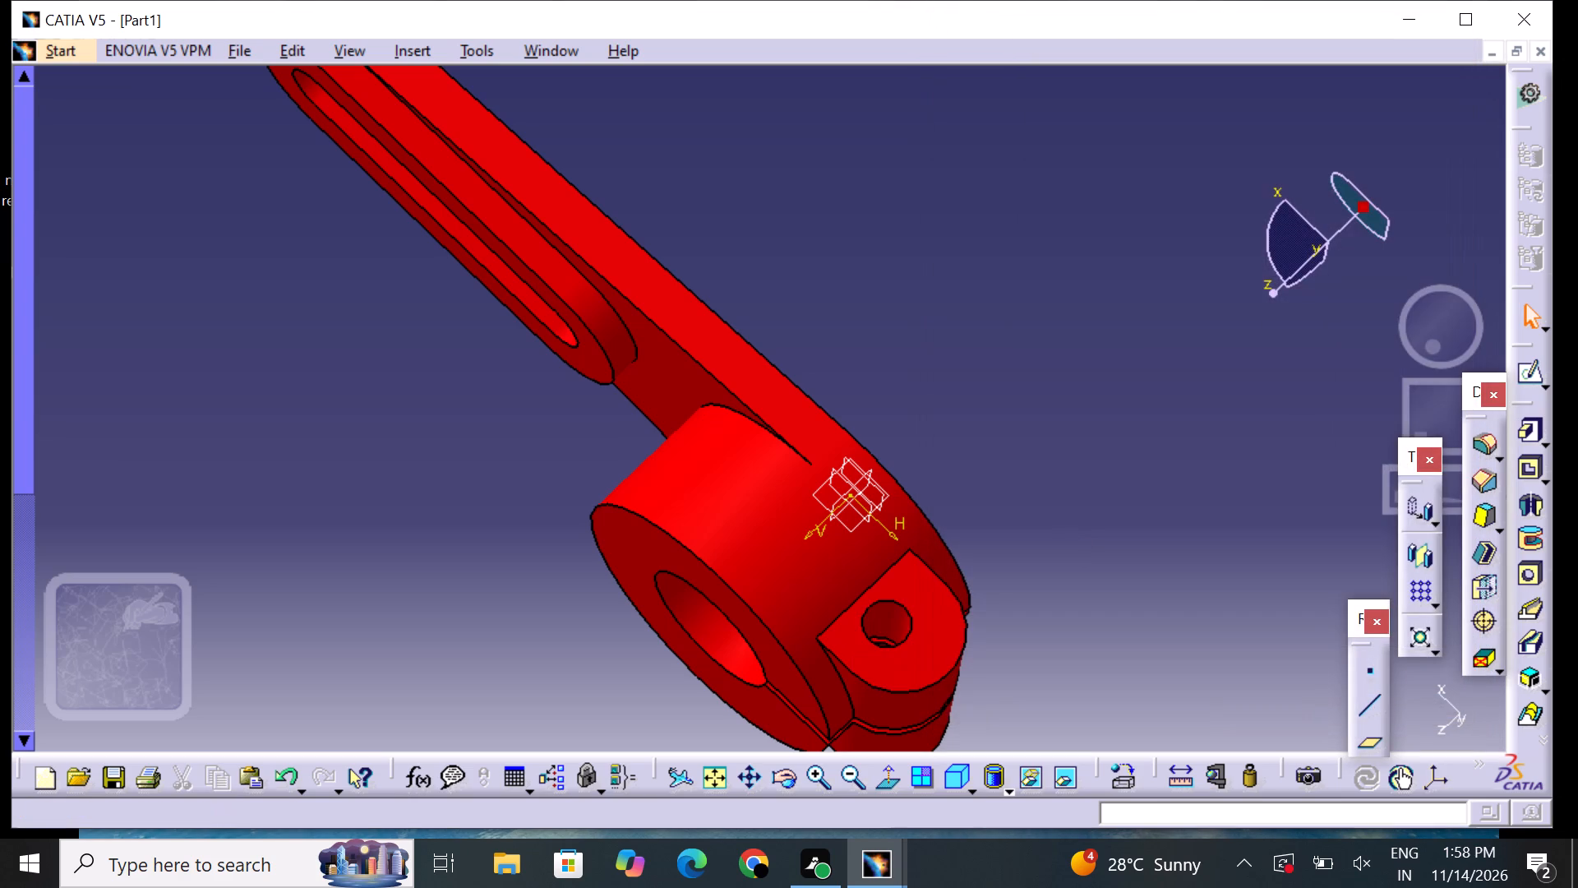
# Examine the ring, split lugs and slotted arm from several sides for any uncoloured faces.
pyautogui.moveTo(565, 571); pyautogui.dragTo(842, 248, button='middle')
pyautogui.moveTo(566, 574); pyautogui.dragTo(845, 247, button='right')
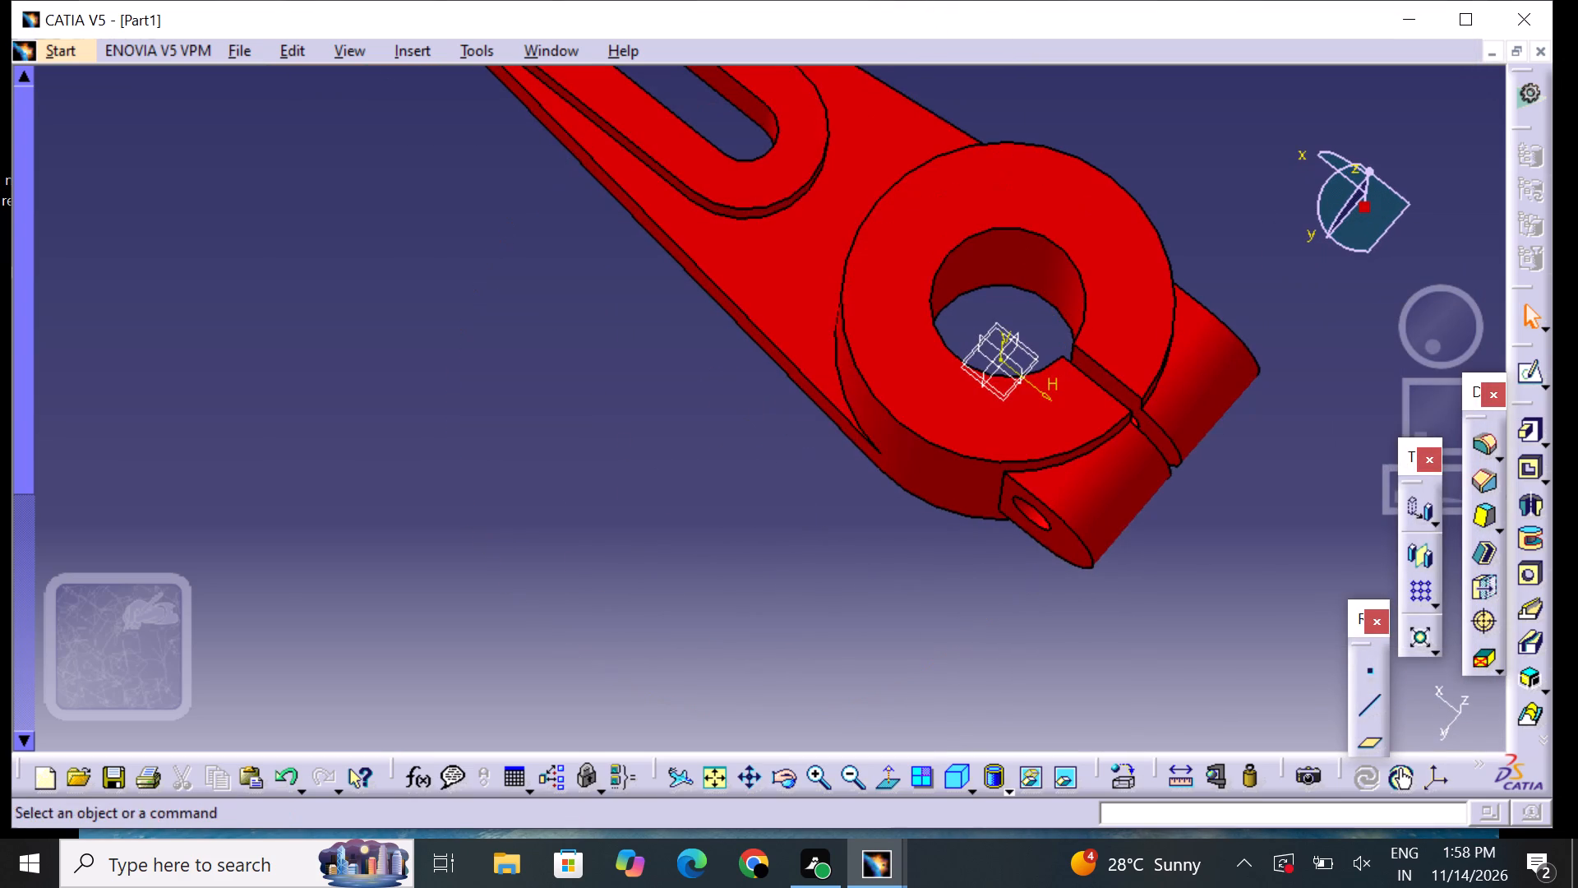
pyautogui.moveTo(585, 430); pyautogui.dragTo(611, 645, button='middle')
pyautogui.moveTo(720, 628); pyautogui.dragTo(811, 444, button='middle')
pyautogui.moveTo(720, 628); pyautogui.dragTo(811, 444, button='right')
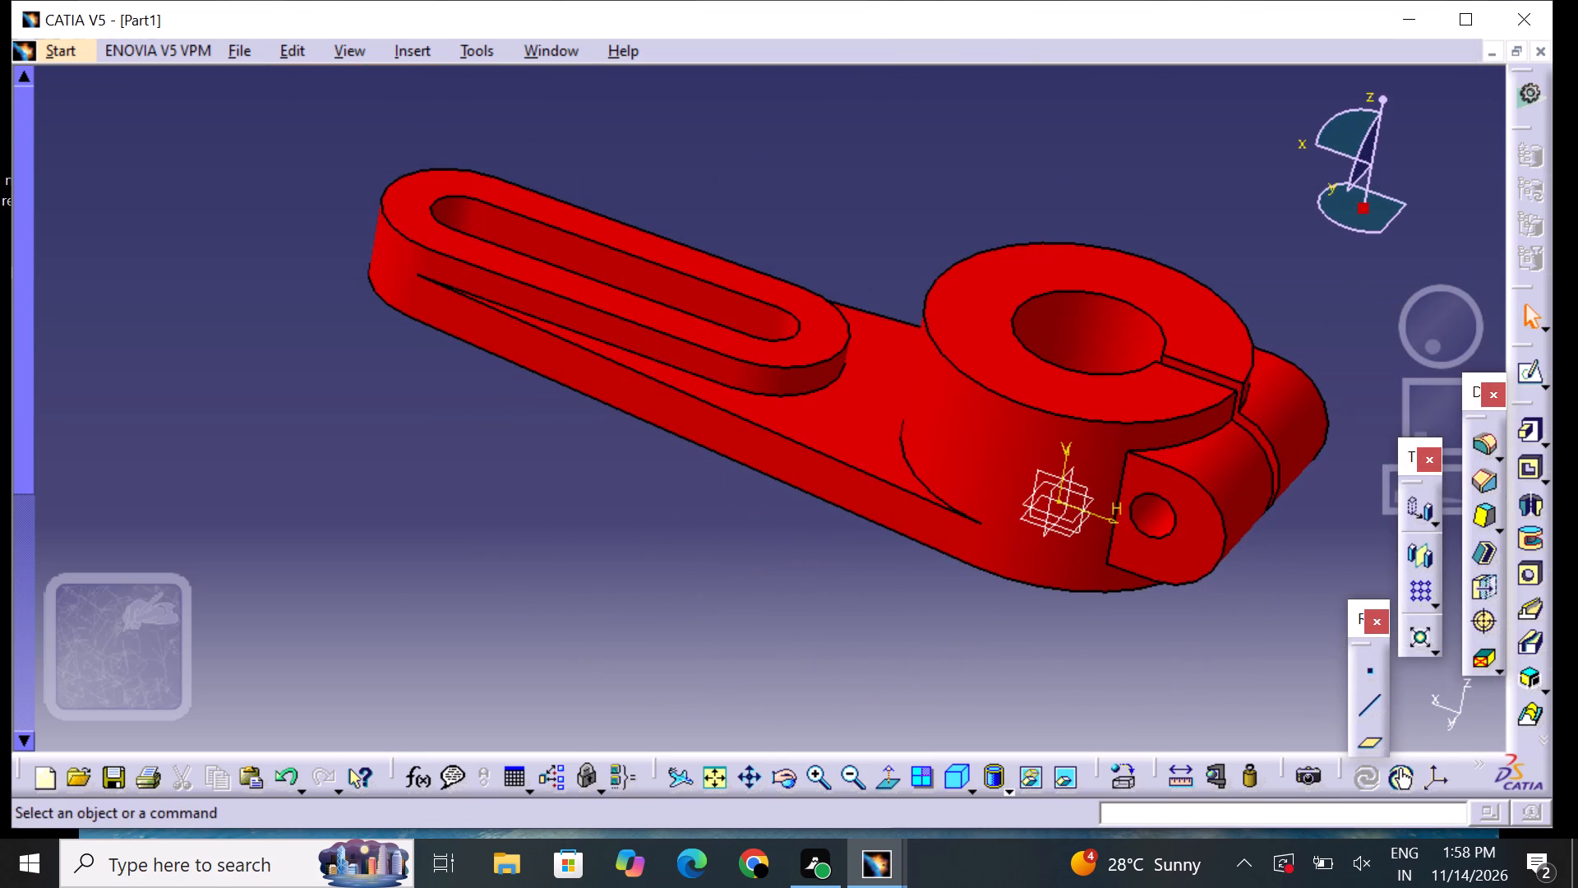
pyautogui.moveTo(1267, 567); pyautogui.dragTo(395, 405, button='middle')
pyautogui.moveTo(1263, 566); pyautogui.dragTo(395, 405, button='right')
pyautogui.moveTo(473, 594); pyautogui.dragTo(471, 594, button='middle')
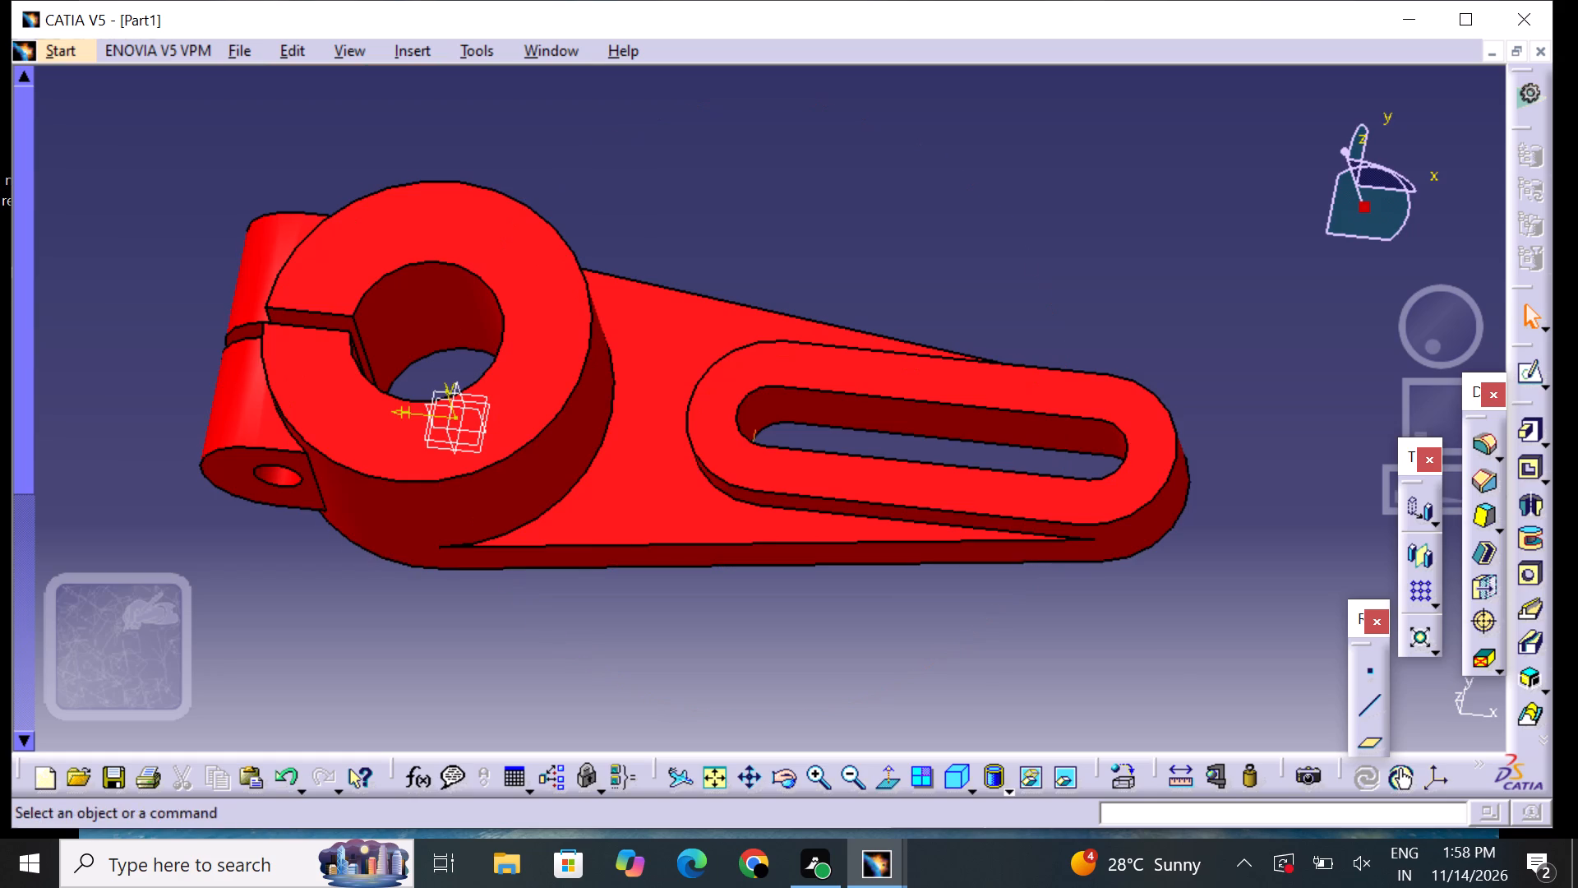
pyautogui.moveTo(469, 588); pyautogui.dragTo(552, 463, button='right')
pyautogui.moveTo(471, 594); pyautogui.dragTo(552, 463, button='middle')
pyautogui.moveTo(609, 612); pyautogui.dragTo(583, 686, button='middle')
pyautogui.moveTo(1059, 721); pyautogui.dragTo(1023, 596, button='middle')
pyautogui.moveTo(1059, 719); pyautogui.dragTo(1021, 594, button='right')
pyautogui.moveTo(830, 294); pyautogui.dragTo(813, 313, button='middle')
pyautogui.moveTo(830, 294); pyautogui.dragTo(813, 313, button='right')
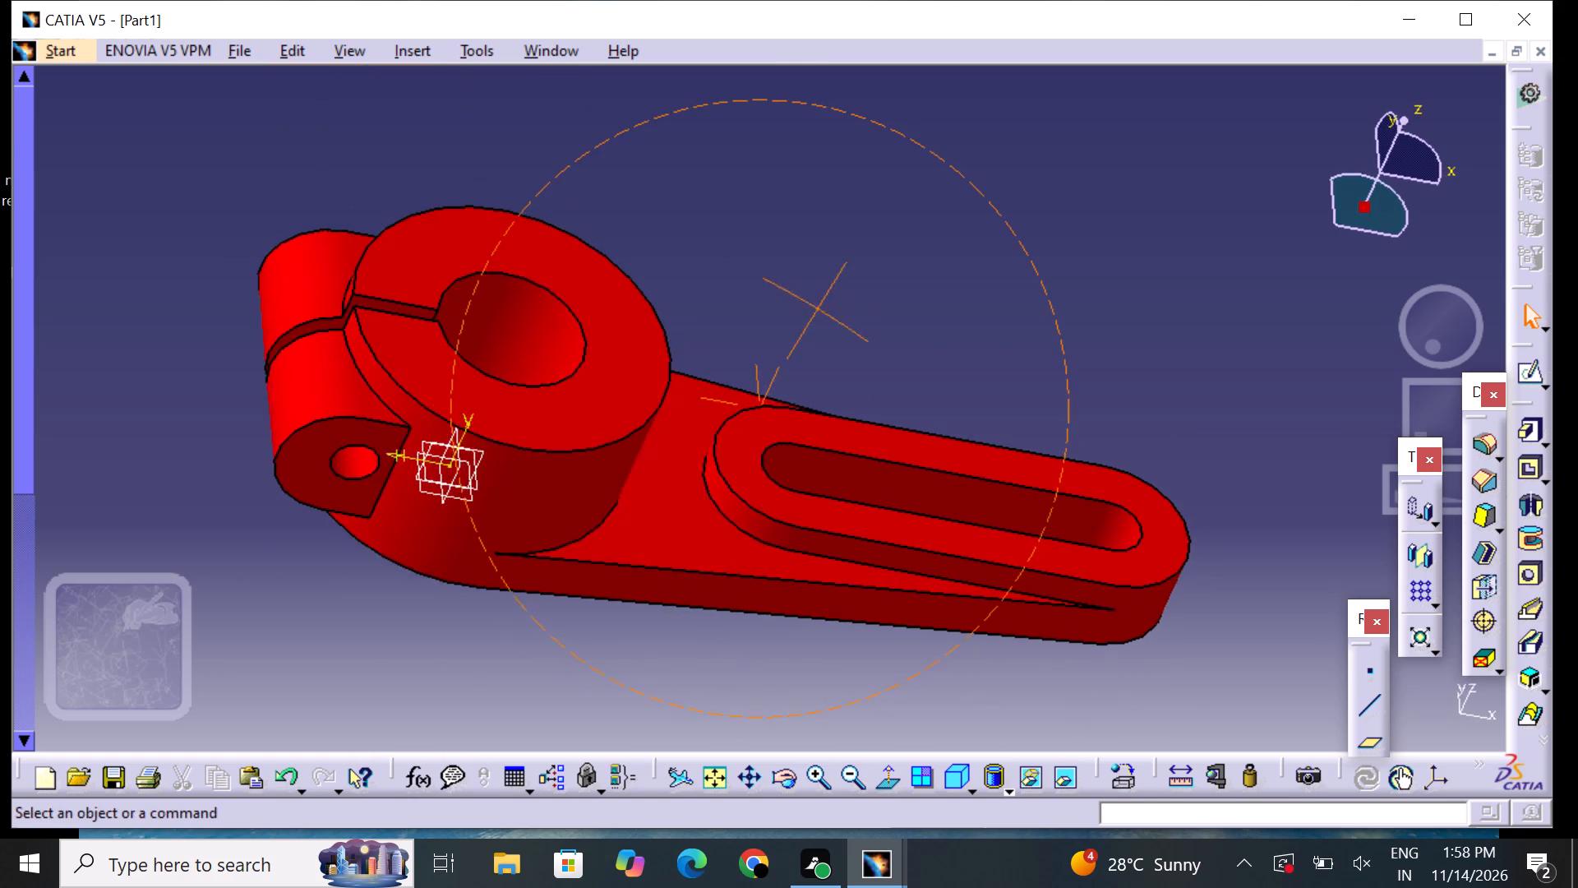
pyautogui.moveTo(813, 313); pyautogui.dragTo(775, 339, button='middle')
pyautogui.moveTo(813, 313); pyautogui.dragTo(775, 339, button='right')
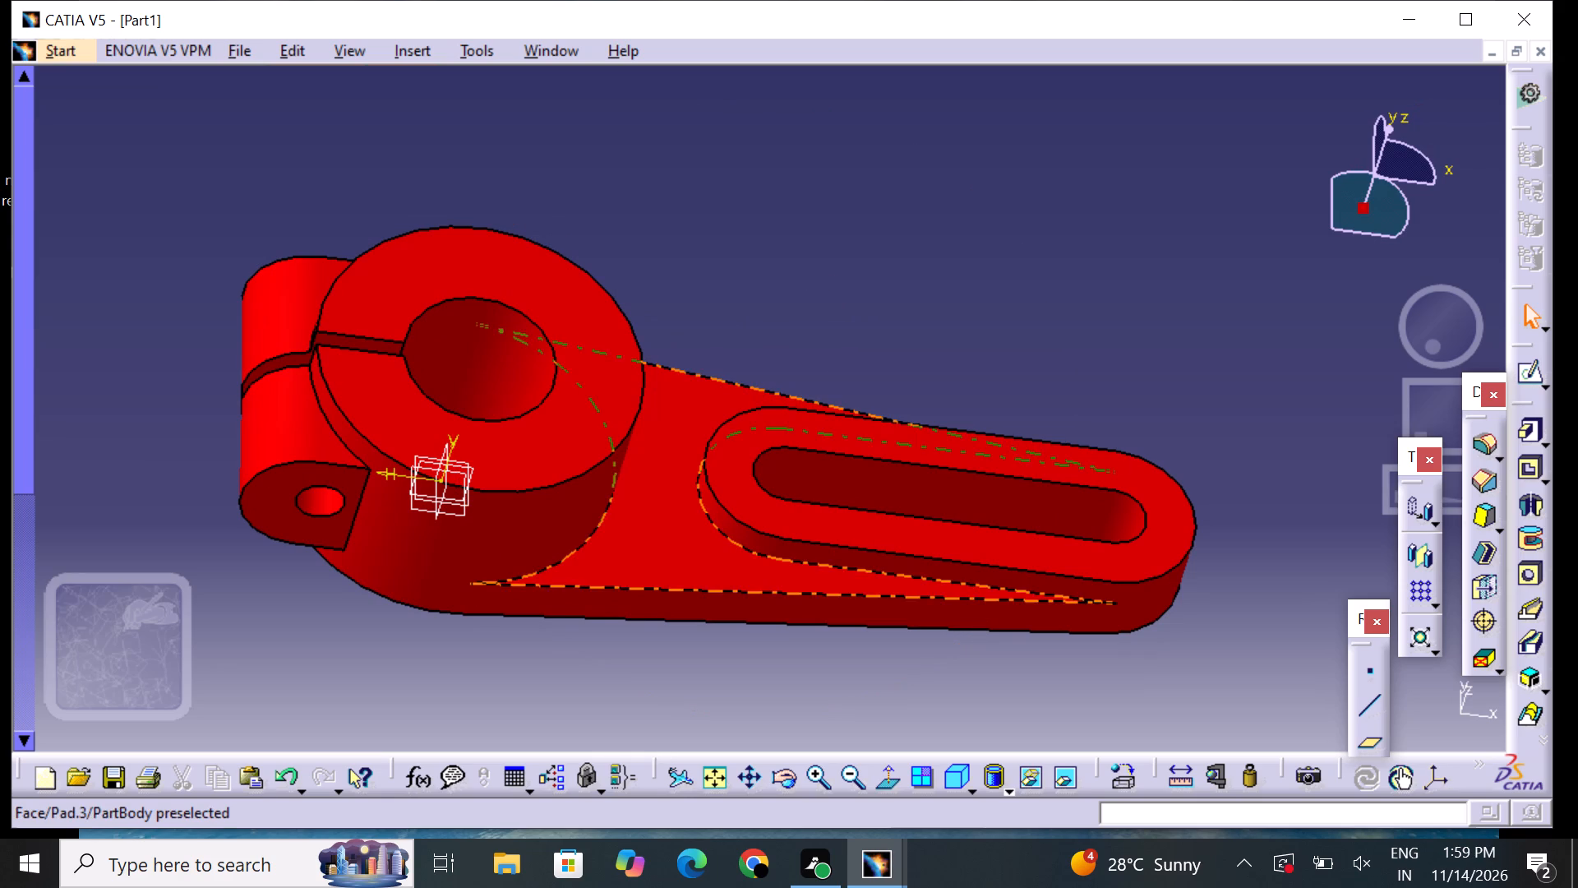
pyautogui.moveTo(729, 317); pyautogui.dragTo(745, 283, button='middle')
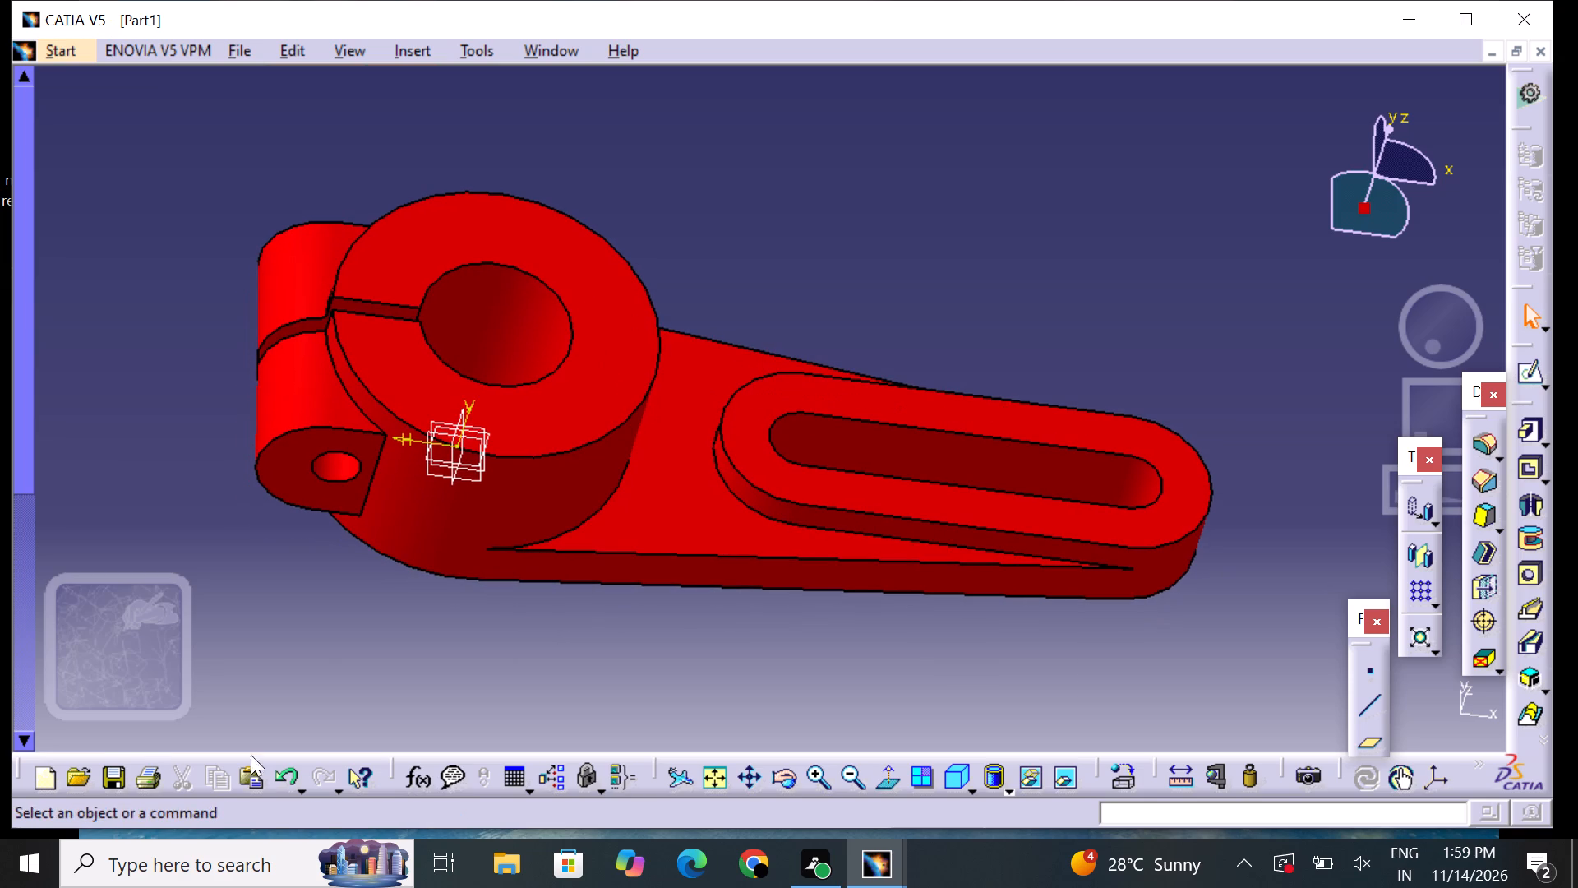
# Save the part to the Desktop as a CATPart file named PRACTICE.
pyautogui.moveTo(122, 783); pyautogui.dragTo(114, 783)
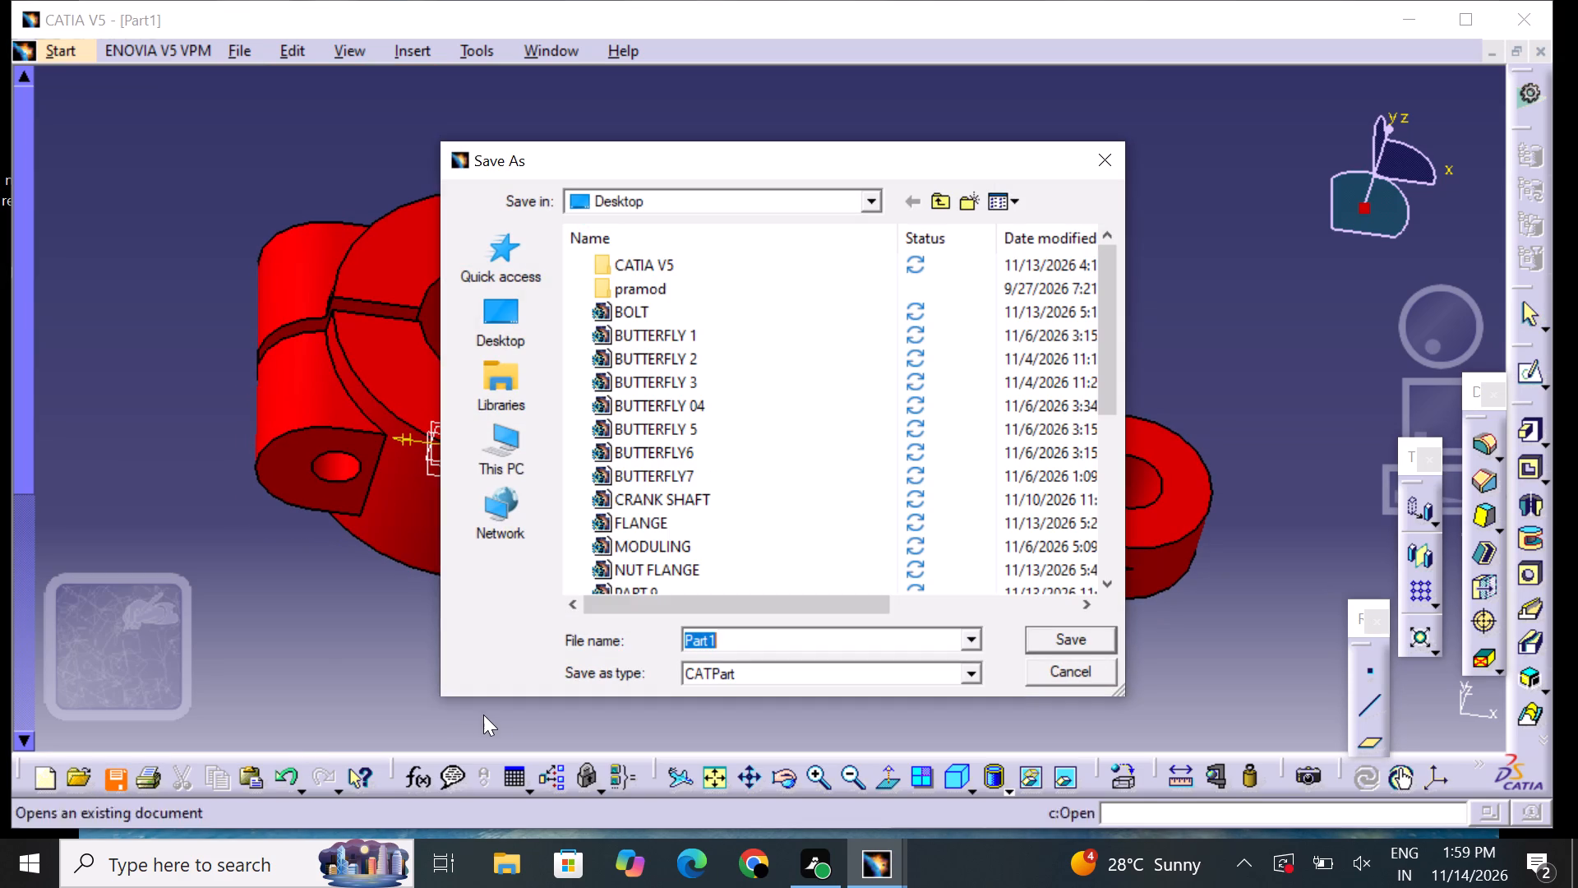
pyautogui.press('BackSpace')
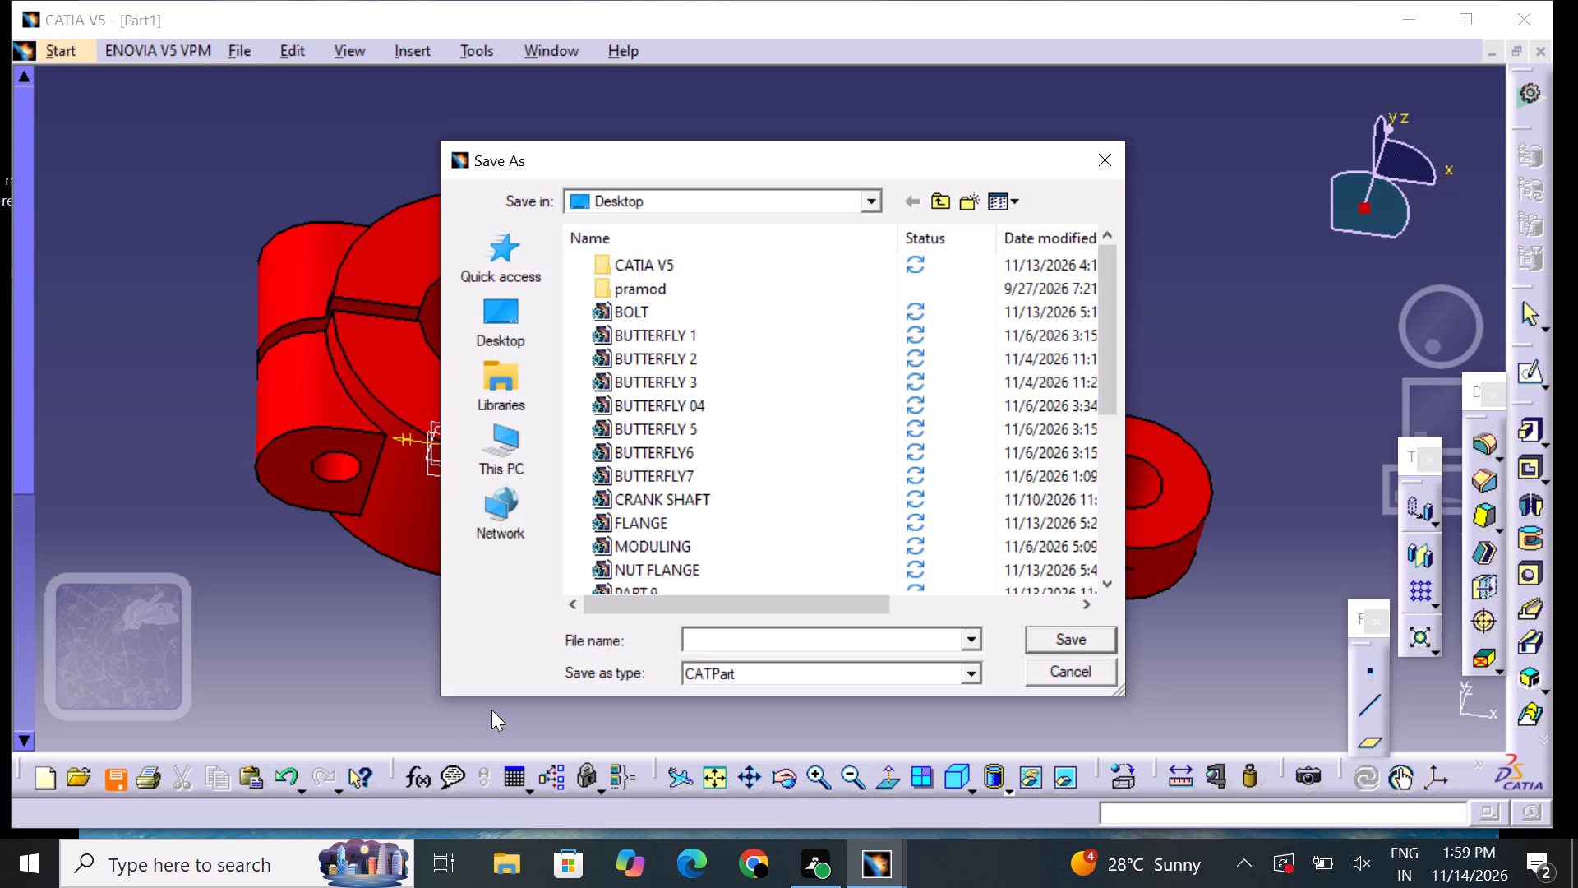
pyautogui.write('SKE')
pyautogui.press('space')
pyautogui.press('BackSpace')
pyautogui.press('BackSpace')
pyautogui.press('BackSpace')
pyautogui.press('BackSpace')
pyautogui.press('BackSpace')
pyautogui.press('BackSpace')
pyautogui.press('BackSpace')
pyautogui.press('BackSpace')
pyautogui.press('BackSpace')
pyautogui.press('BackSpace')
pyautogui.press('BackSpace')
pyautogui.press('BackSpace')
pyautogui.write('PRACTICA')
pyautogui.press('space')
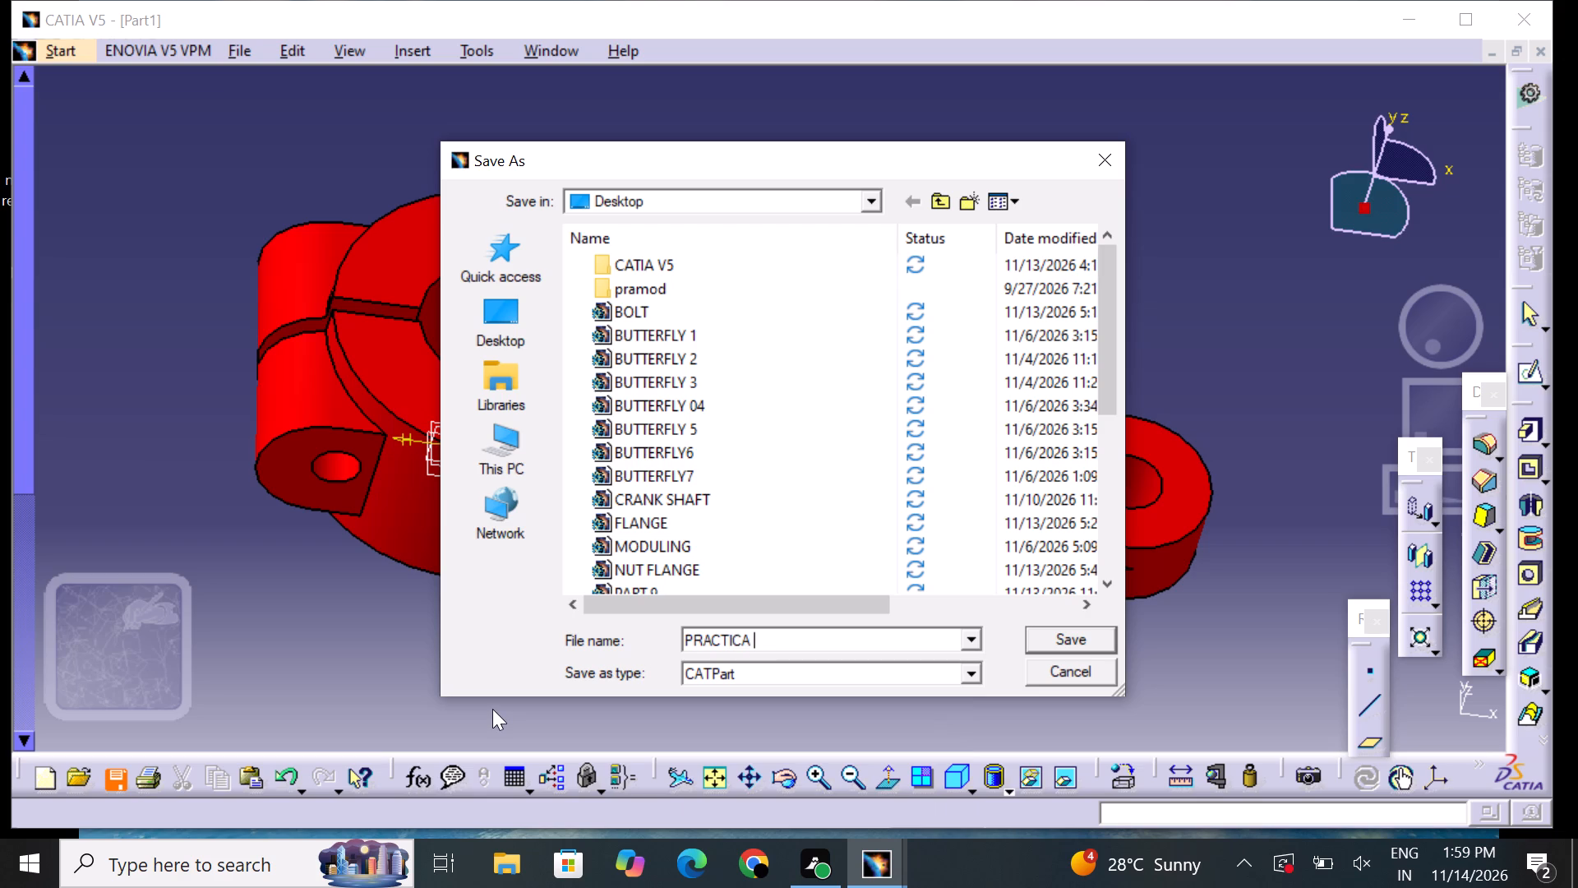
pyautogui.press('BackSpace')
pyautogui.press('e')
pyautogui.press('BackSpace')
pyautogui.press('BackSpace')
pyautogui.press('e')
pyautogui.click(1068, 645)
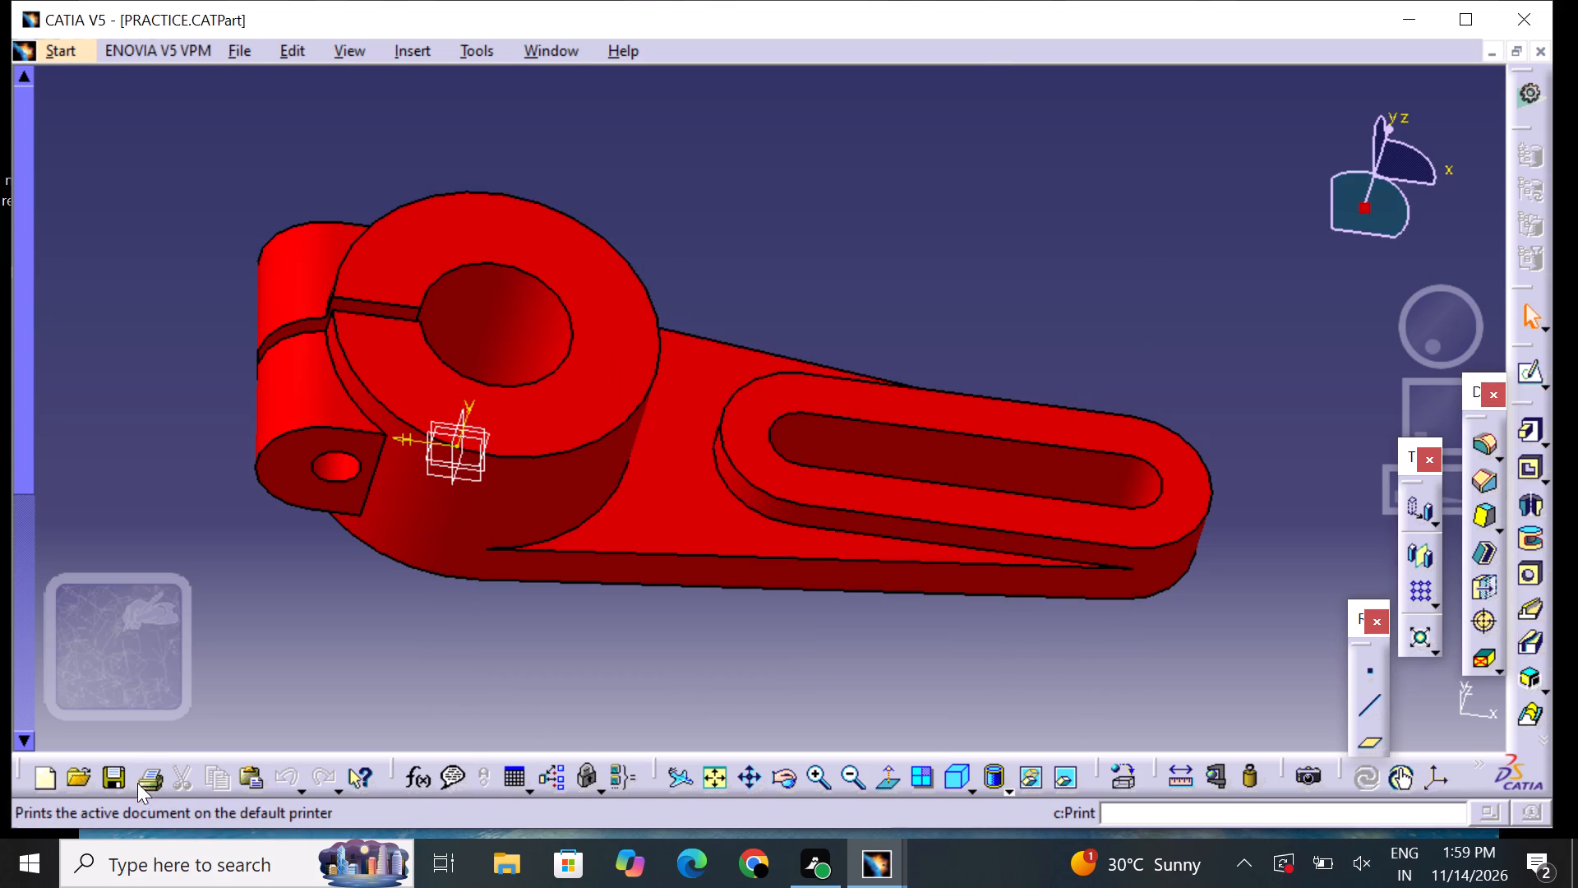
# Print the part view to a PDF document on the Desktop named PRACTICE DOC.
pyautogui.click(146, 785)
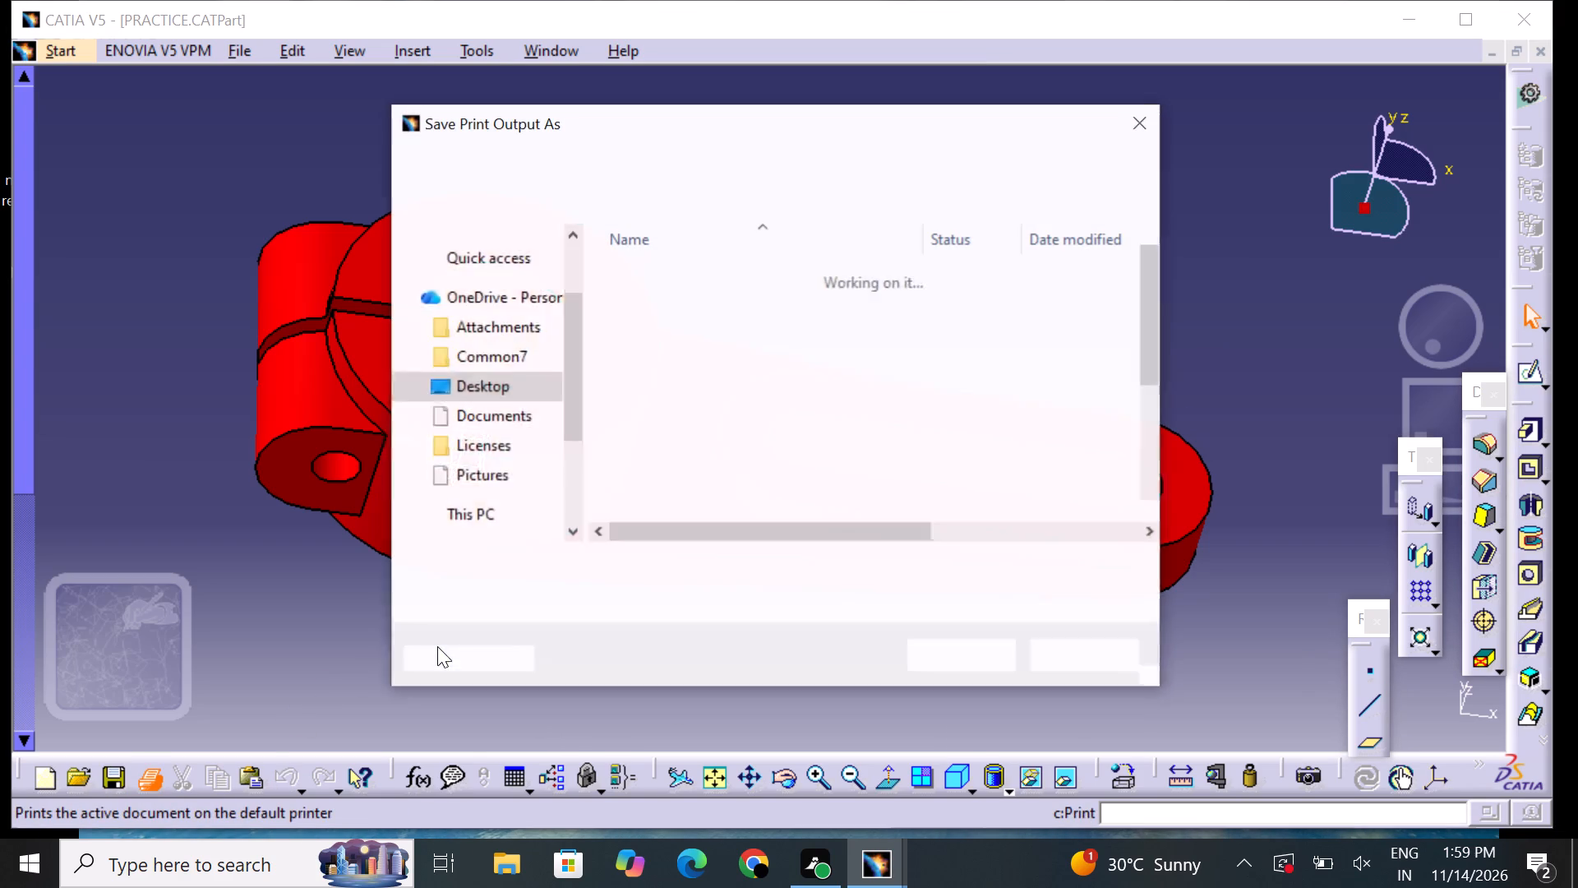
pyautogui.press('p')
pyautogui.press('e')
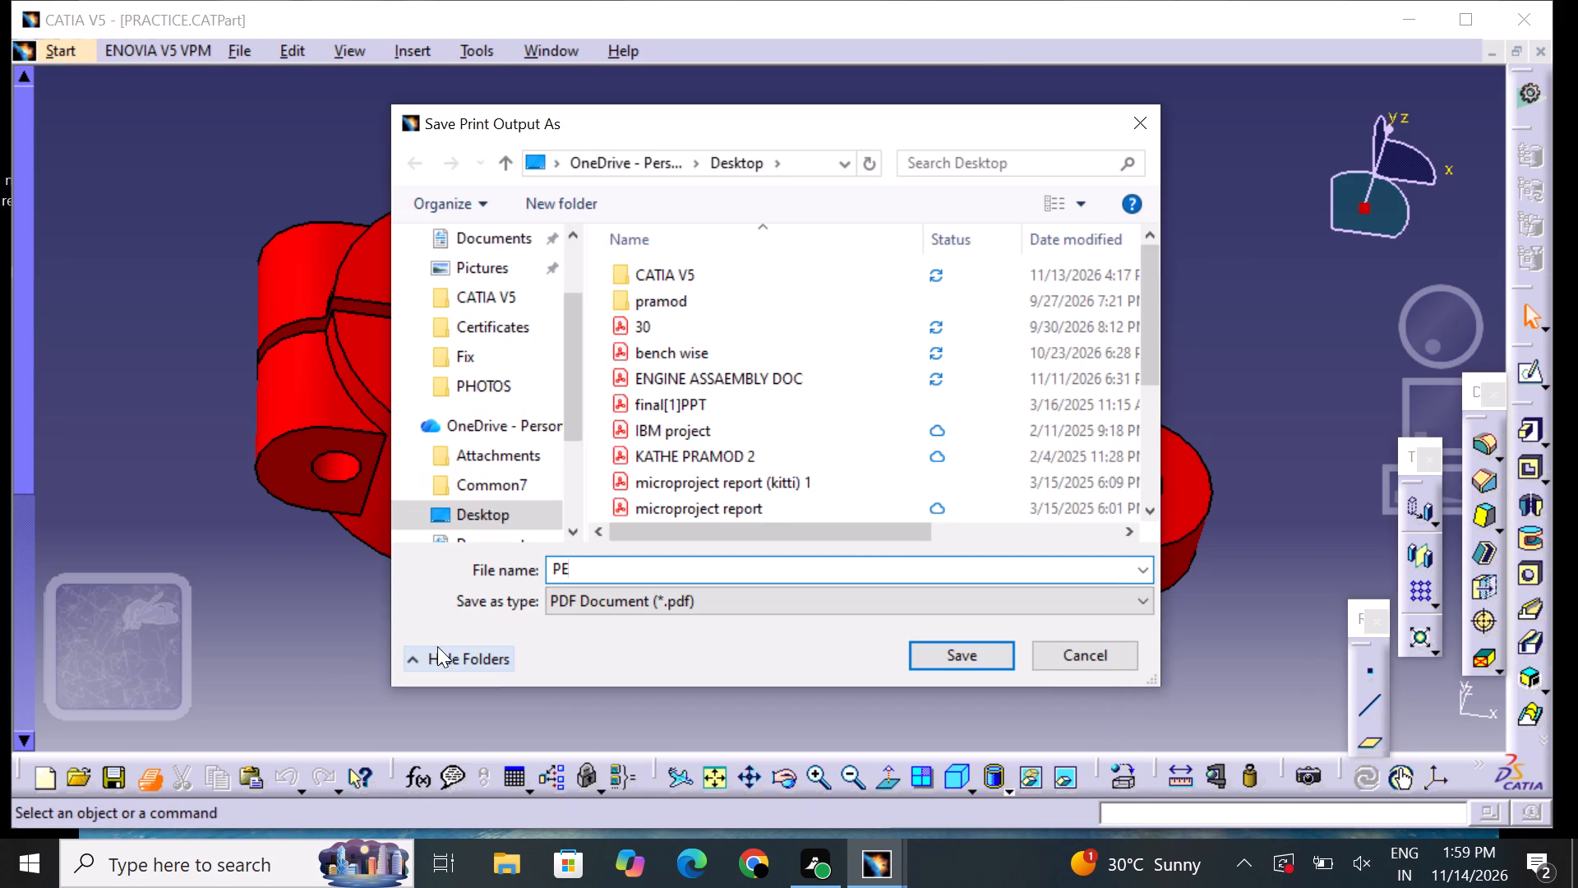
pyautogui.press('BackSpace')
pyautogui.write('RACTICE DOC')
pyautogui.press('Return')
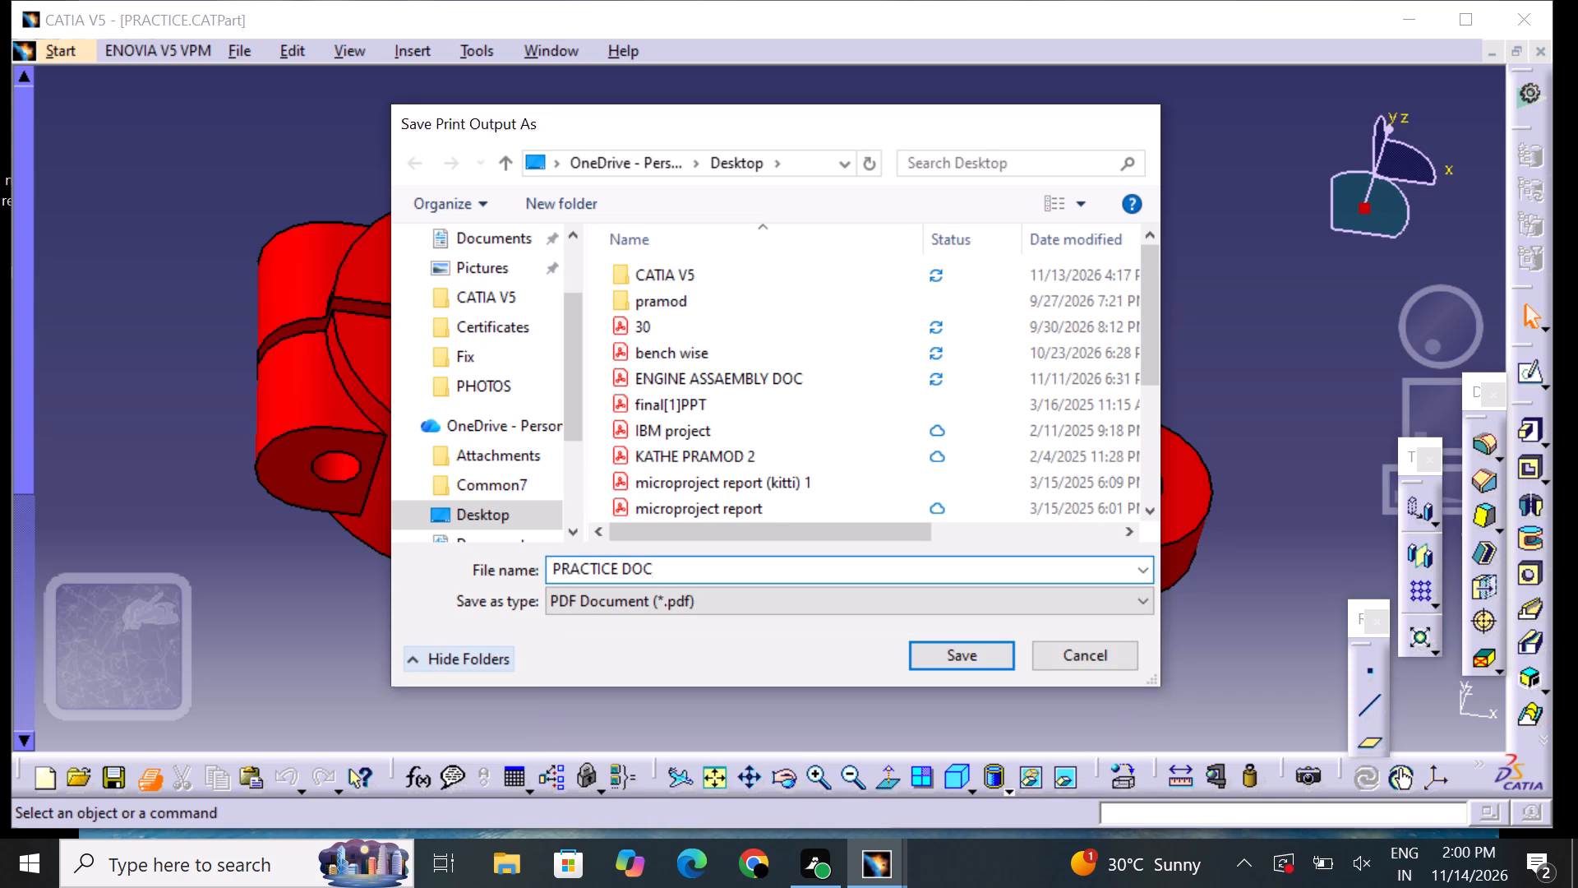